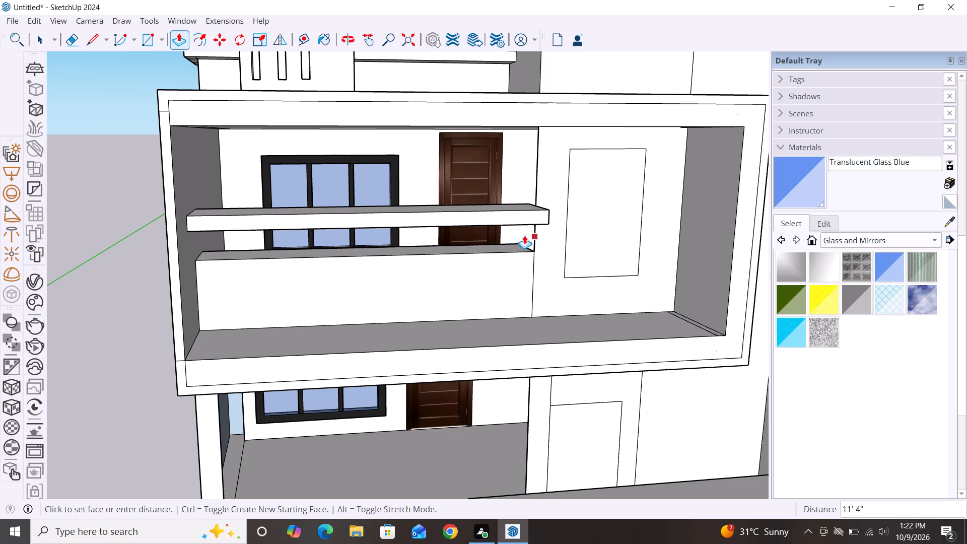
Extend the upper balcony's railing across to the column's edge, about 11' 5 9/16".
{"action": "left_click", "coordinate": [531, 247]}
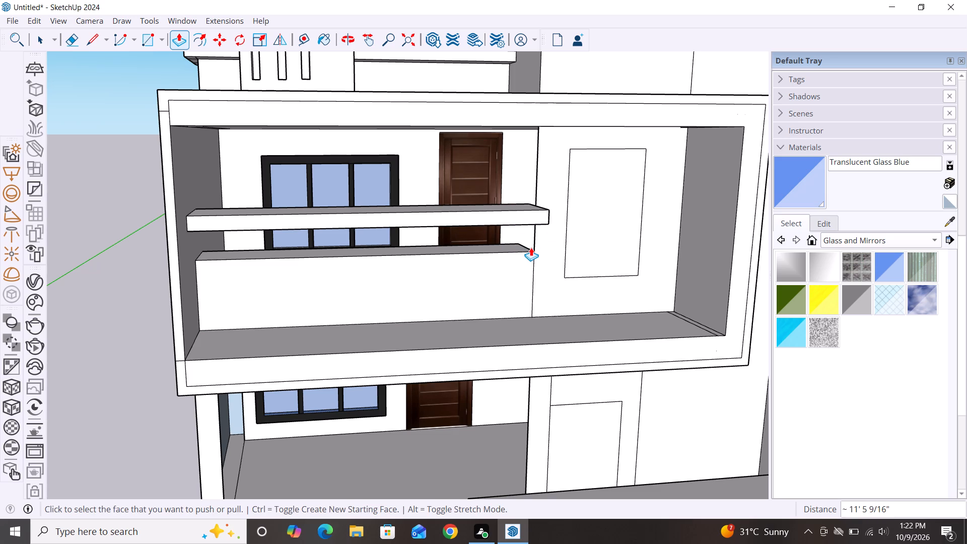
{"action": "key", "text": "space"}
Push the front face of the upper balcony's horizontal rail back about 1' 4", in line with the parapet.
{"action": "scroll", "coordinate": [544, 165], "scroll_direction": "down", "scroll_amount": 3}
{"action": "middle_click_drag", "start_coordinate": [538, 237], "coordinate": [468, 244]}
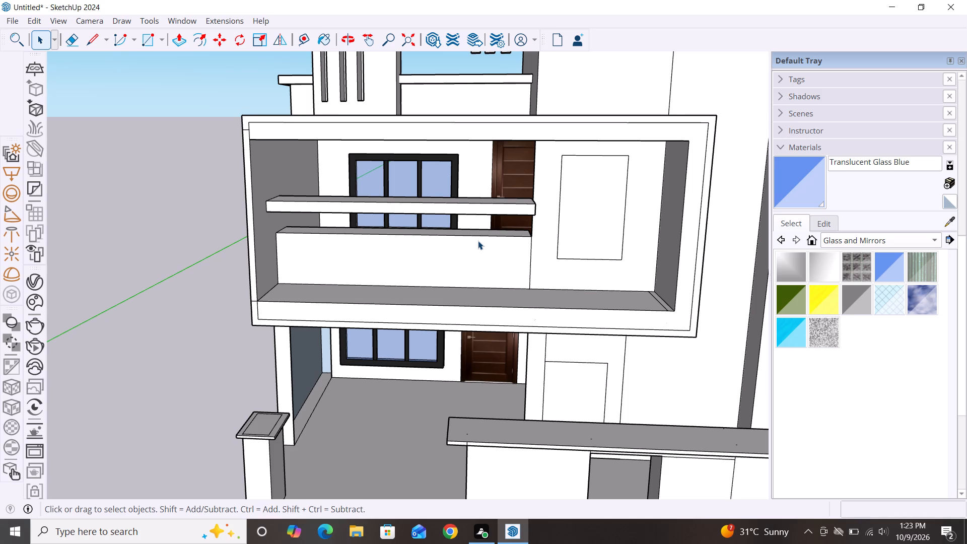
{"action": "key", "text": "p"}
{"action": "left_click", "coordinate": [427, 209]}
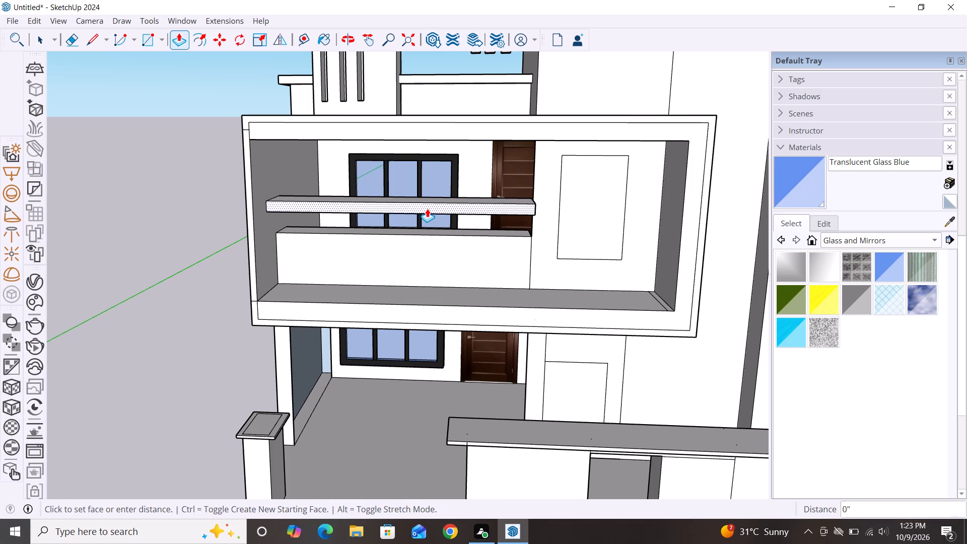
{"action": "left_click", "coordinate": [545, 203]}
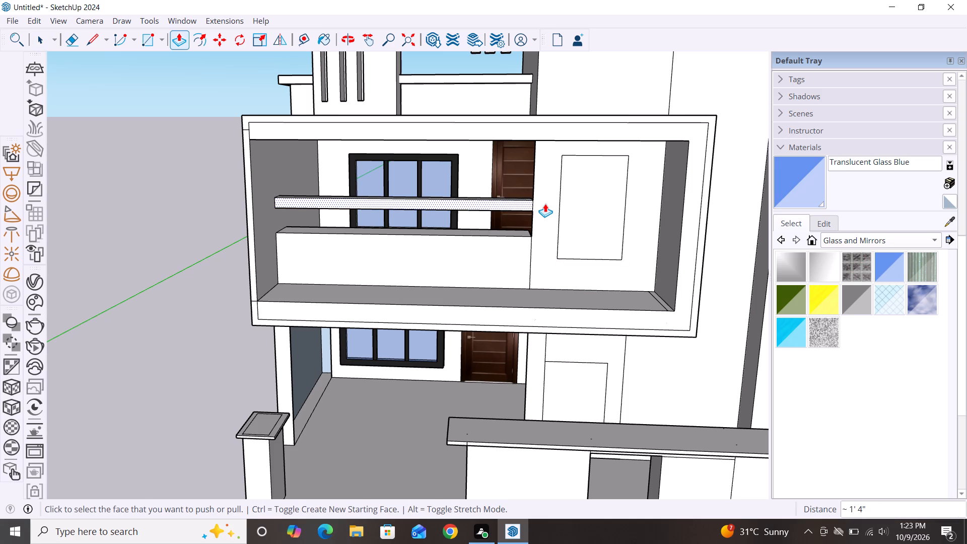
{"action": "key", "text": "space"}
Pull the underside of the balcony rail down toward the parapet by about 7 13/16".
{"action": "scroll", "coordinate": [482, 216], "scroll_direction": "down", "scroll_amount": 2}
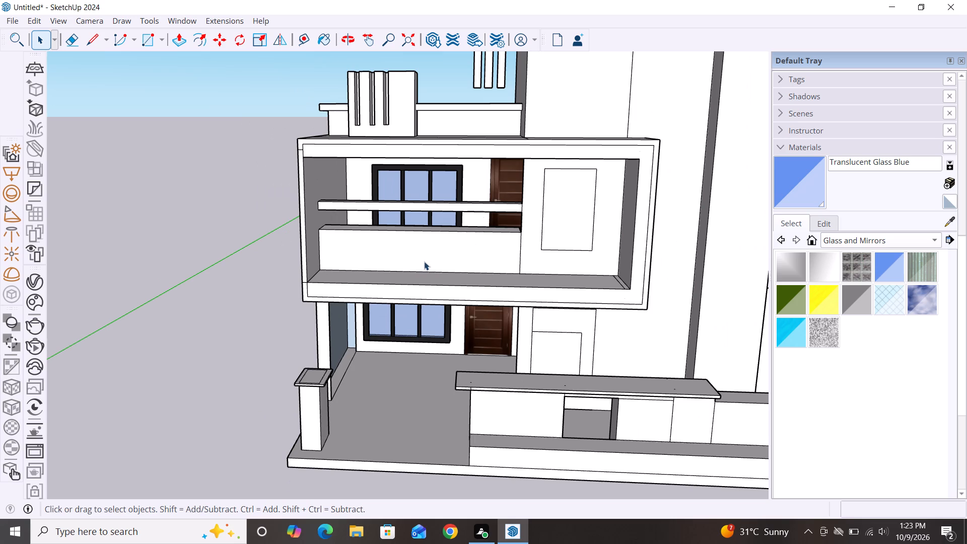
{"action": "middle_click_drag", "start_coordinate": [424, 261], "coordinate": [475, 262]}
{"action": "scroll", "coordinate": [475, 262], "scroll_direction": "up", "scroll_amount": 2}
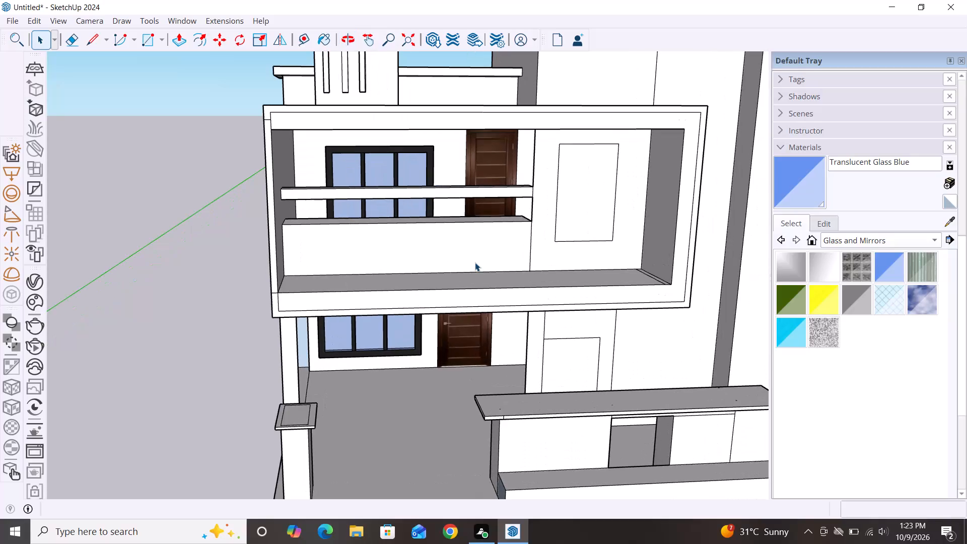
{"action": "middle_click_drag", "start_coordinate": [455, 231], "coordinate": [436, 163]}
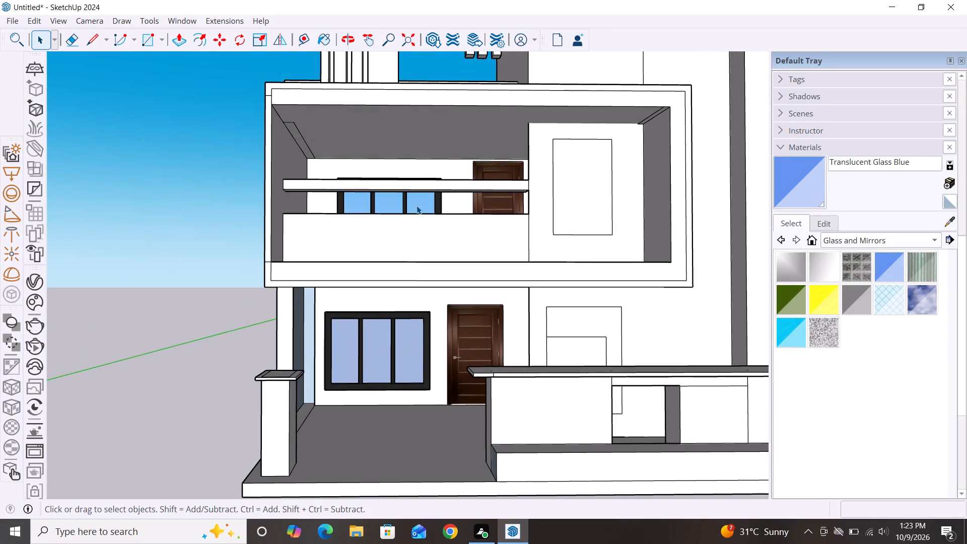
{"action": "scroll", "coordinate": [404, 217], "scroll_direction": "up", "scroll_amount": 3}
{"action": "middle_click_drag", "start_coordinate": [405, 210], "coordinate": [395, 164]}
{"action": "scroll", "coordinate": [395, 164], "scroll_direction": "up", "scroll_amount": 2}
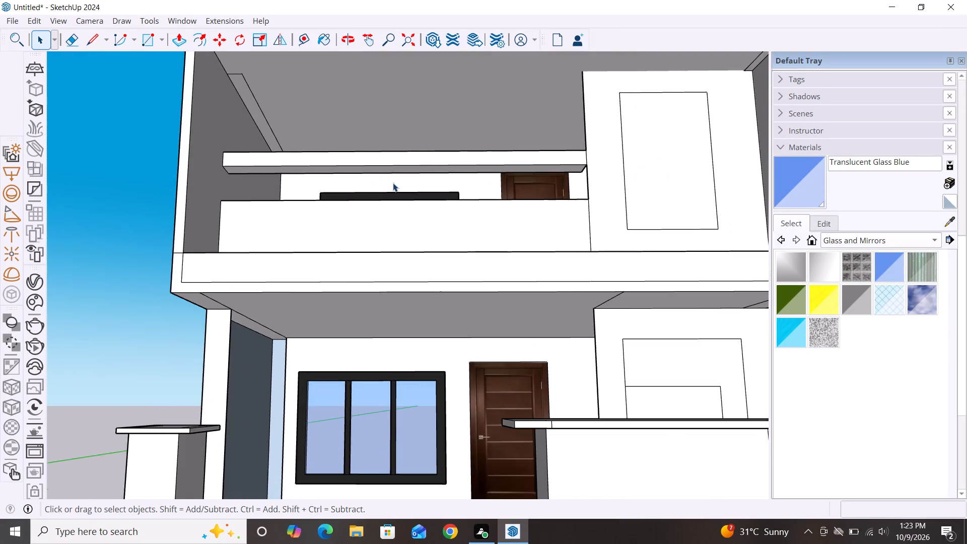
{"action": "scroll", "coordinate": [393, 183], "scroll_direction": "up", "scroll_amount": 2}
{"action": "key", "text": "p"}
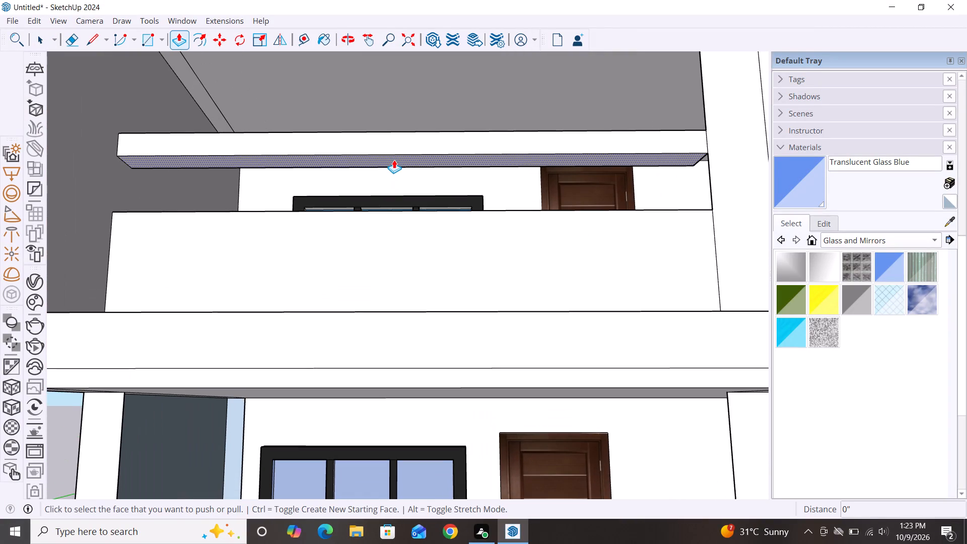
{"action": "left_click", "coordinate": [394, 160]}
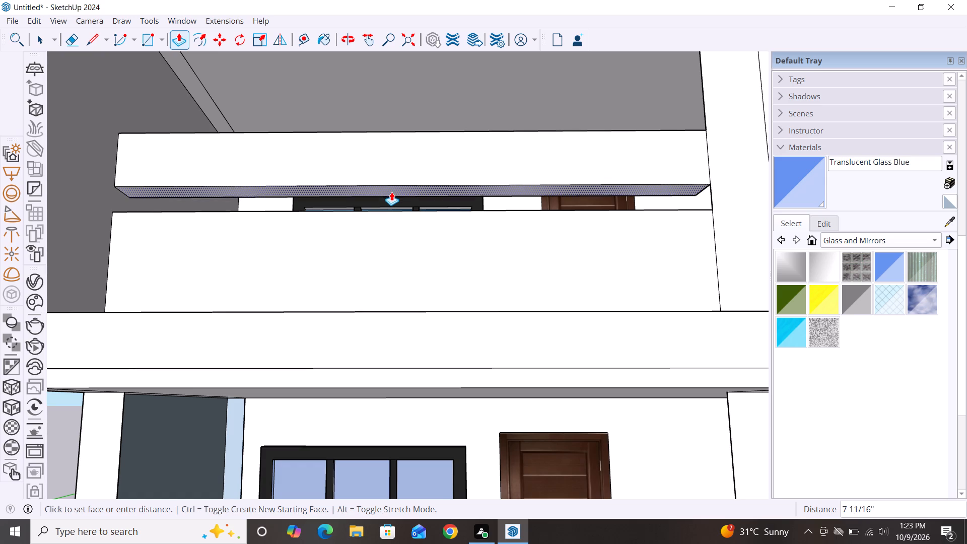
{"action": "left_click", "coordinate": [391, 192]}
Push the top face of the balcony rail down about 10 1/2" to make the rail thinner.
{"action": "scroll", "coordinate": [447, 156], "scroll_direction": "down", "scroll_amount": 3}
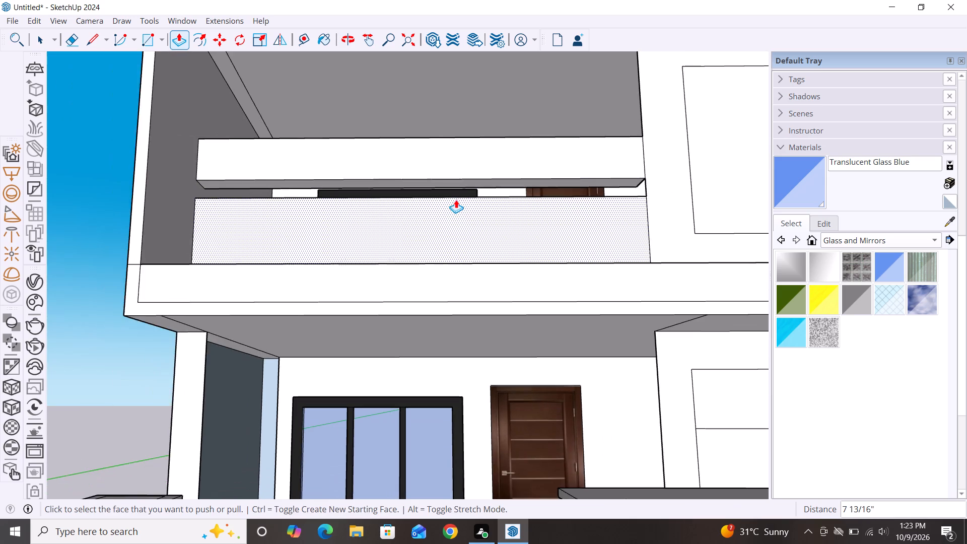
{"action": "middle_click_drag", "start_coordinate": [456, 199], "coordinate": [440, 366]}
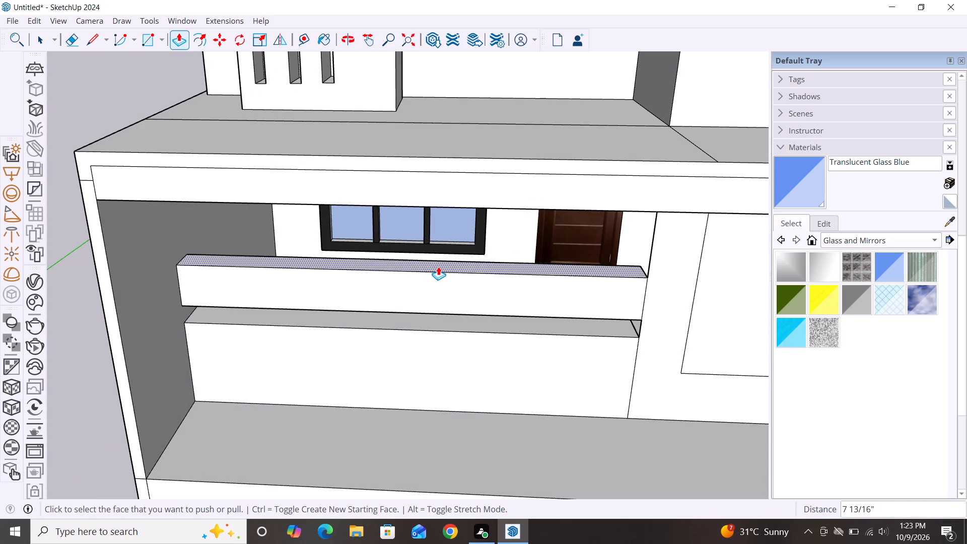
{"action": "left_click", "coordinate": [438, 266]}
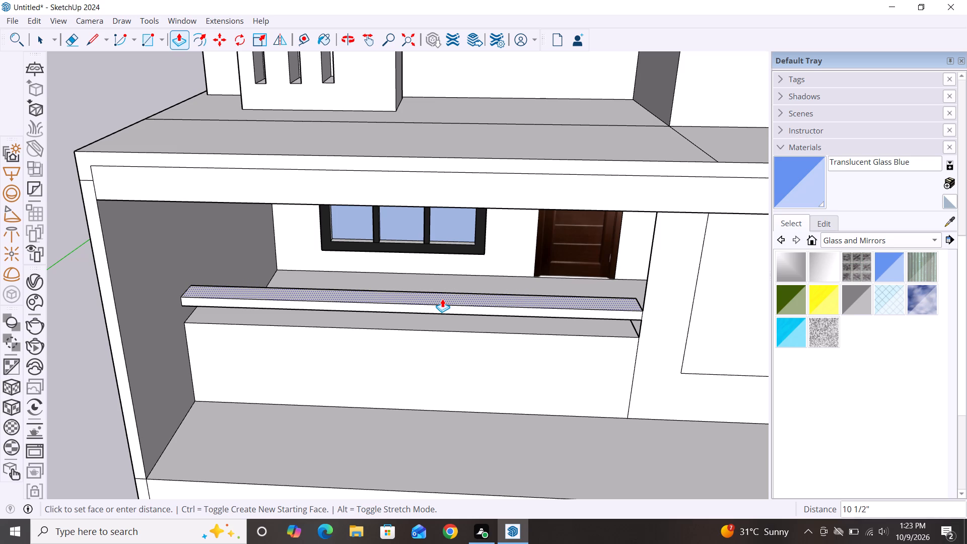
{"action": "left_click", "coordinate": [442, 299]}
{"action": "key", "text": "space"}
Examine the balcony rail and parapet from the front and from above, including how they meet the column.
{"action": "scroll", "coordinate": [412, 230], "scroll_direction": "down", "scroll_amount": 2}
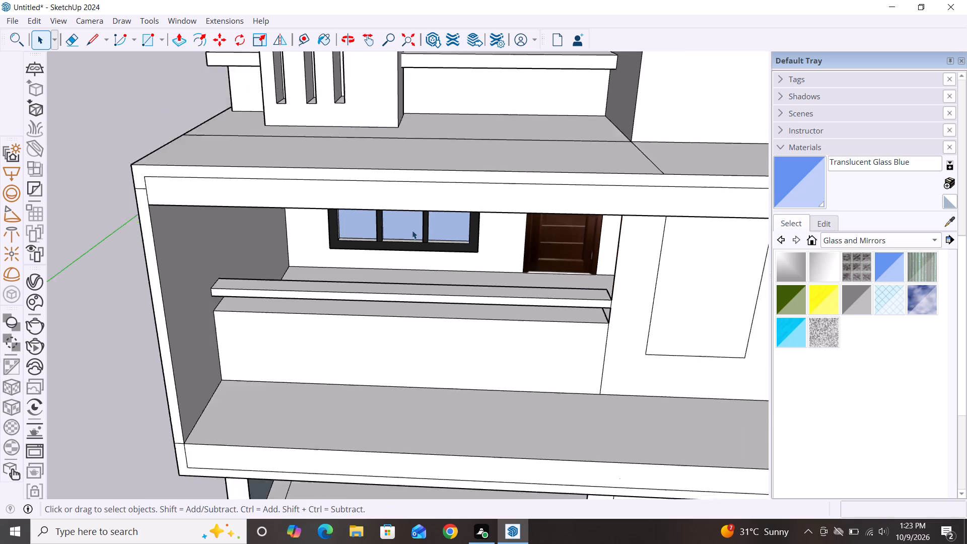
{"action": "scroll", "coordinate": [412, 230], "scroll_direction": "down", "scroll_amount": 1}
{"action": "middle_click_drag", "start_coordinate": [441, 336], "coordinate": [444, 258]}
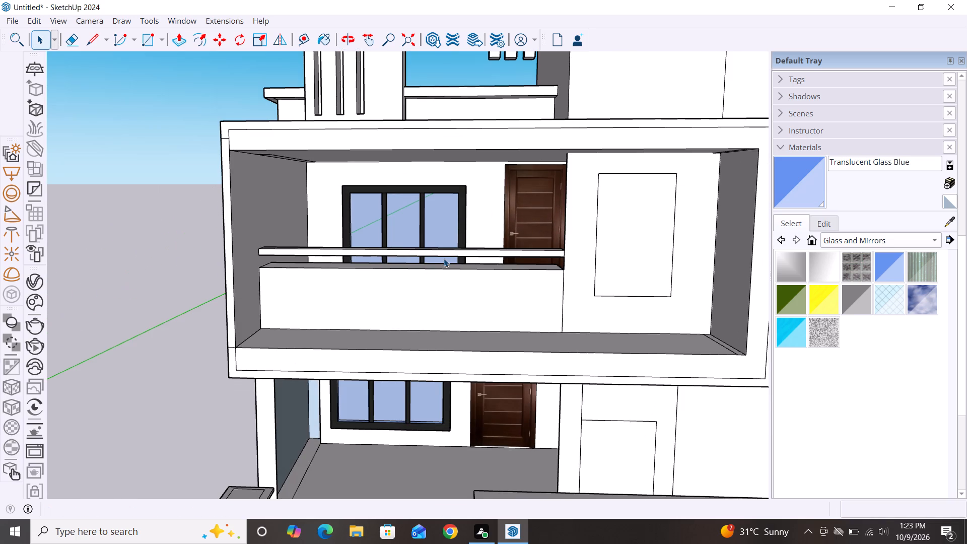
{"action": "scroll", "coordinate": [356, 239], "scroll_direction": "down", "scroll_amount": 3}
{"action": "scroll", "coordinate": [316, 249], "scroll_direction": "down", "scroll_amount": 4}
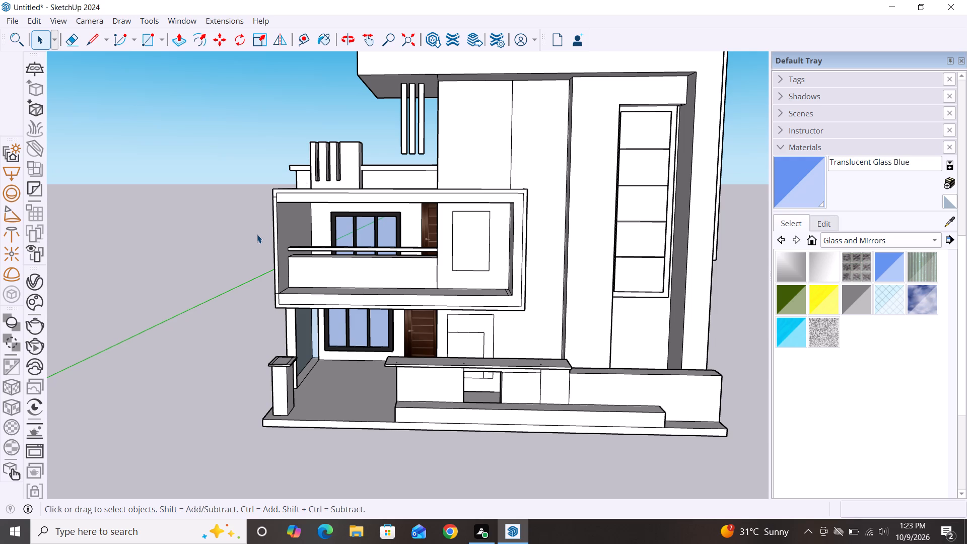
{"action": "scroll", "coordinate": [374, 275], "scroll_direction": "up", "scroll_amount": 4}
{"action": "scroll", "coordinate": [373, 275], "scroll_direction": "down", "scroll_amount": 2}
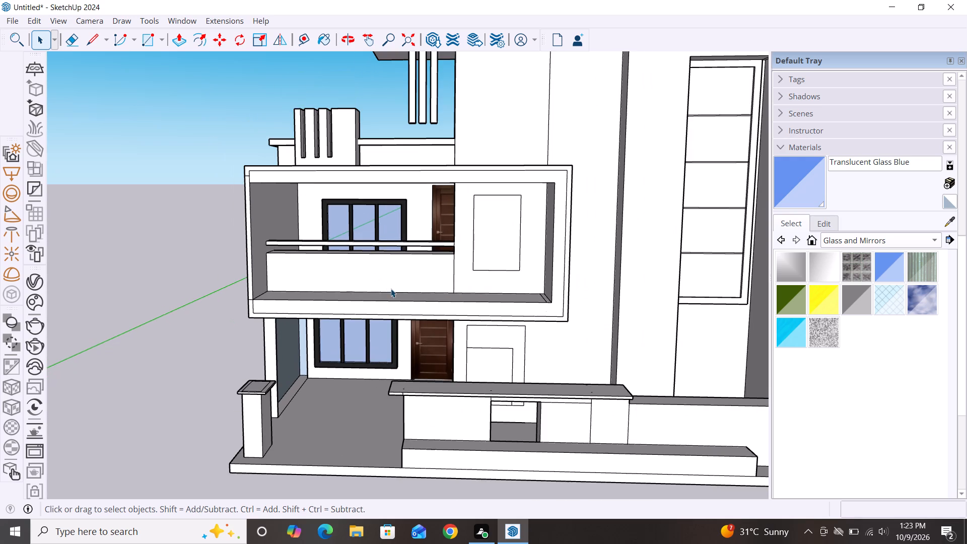
{"action": "middle_click_drag", "start_coordinate": [391, 289], "coordinate": [388, 378]}
{"action": "scroll", "coordinate": [381, 242], "scroll_direction": "up", "scroll_amount": 4}
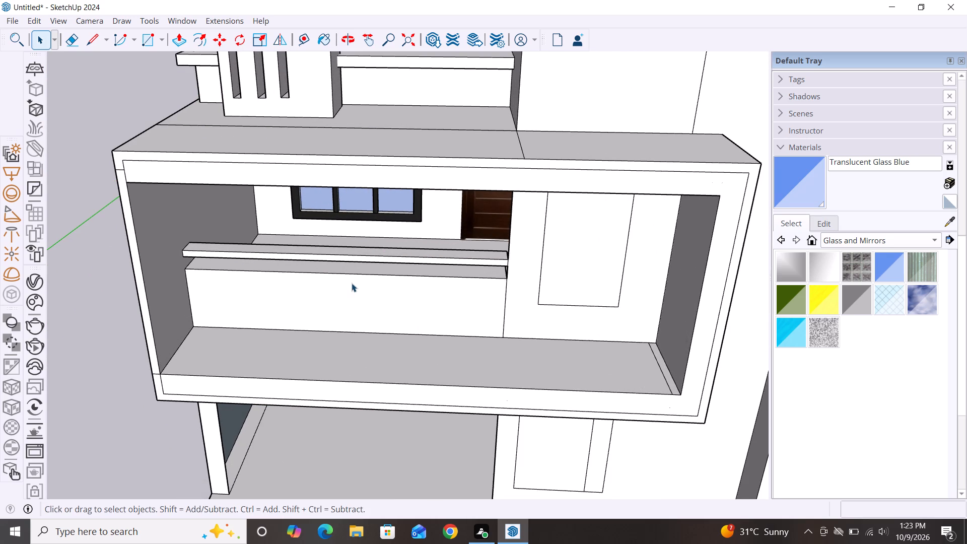
{"action": "middle_click_drag", "start_coordinate": [352, 283], "coordinate": [366, 255]}
{"action": "scroll", "coordinate": [405, 286], "scroll_direction": "down", "scroll_amount": 2}
{"action": "middle_click_drag", "start_coordinate": [405, 294], "coordinate": [347, 400]}
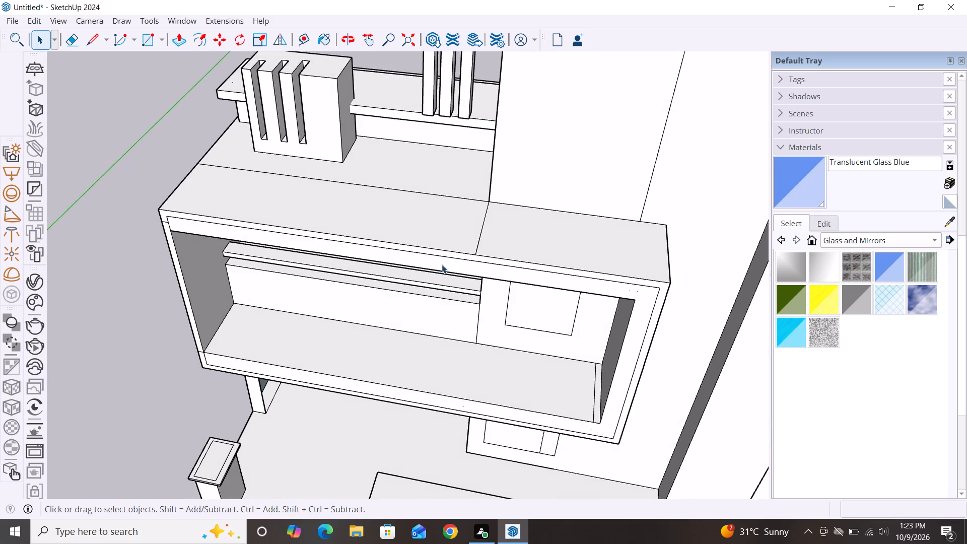
{"action": "scroll", "coordinate": [440, 262], "scroll_direction": "up", "scroll_amount": 12}
{"action": "scroll", "coordinate": [424, 249], "scroll_direction": "up", "scroll_amount": 10}
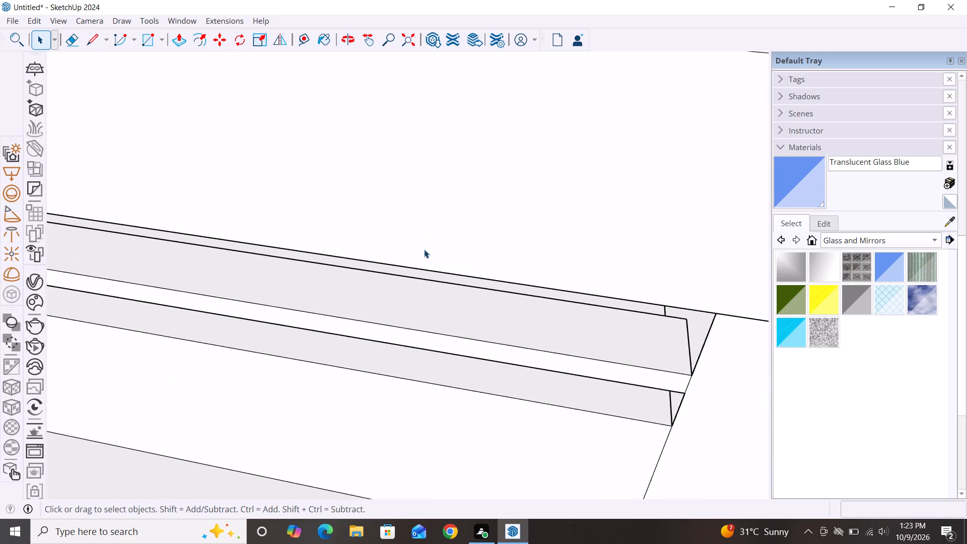
{"action": "scroll", "coordinate": [424, 249], "scroll_direction": "up", "scroll_amount": 9}
{"action": "scroll", "coordinate": [427, 252], "scroll_direction": "down", "scroll_amount": 16}
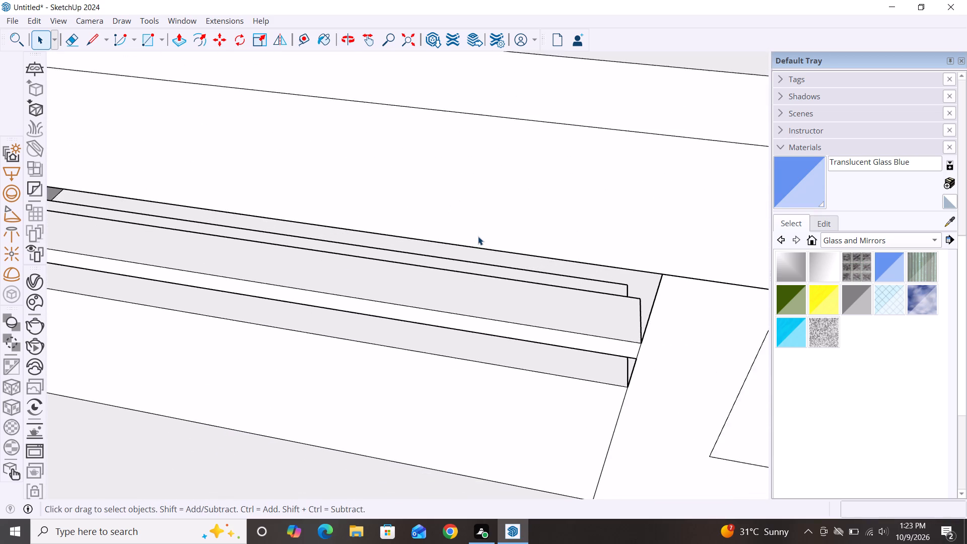
{"action": "scroll", "coordinate": [478, 236], "scroll_direction": "down", "scroll_amount": 4}
{"action": "scroll", "coordinate": [440, 253], "scroll_direction": "down", "scroll_amount": 7}
{"action": "scroll", "coordinate": [464, 290], "scroll_direction": "down", "scroll_amount": 3}
{"action": "middle_click_drag", "start_coordinate": [313, 289], "coordinate": [437, 263]}
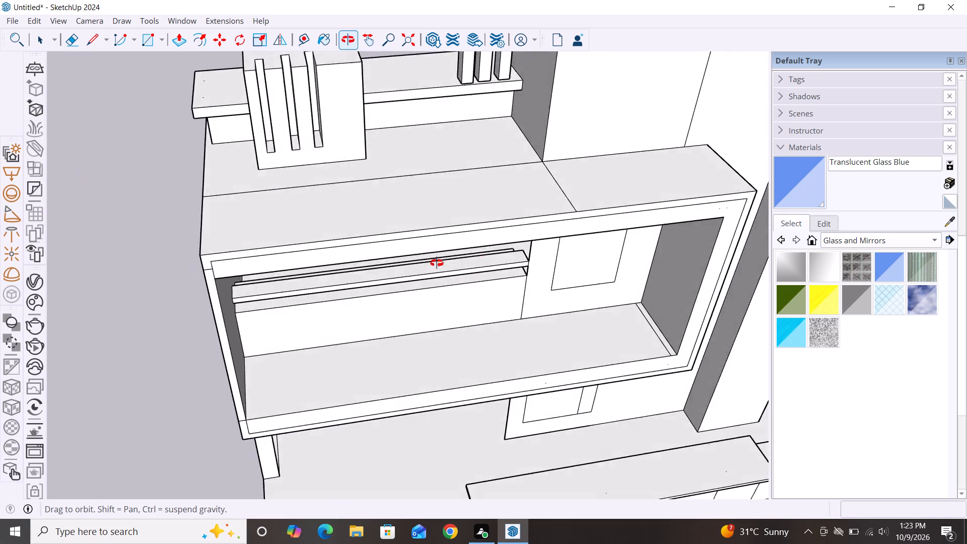
{"action": "middle_click_drag", "start_coordinate": [437, 263], "coordinate": [401, 243]}
{"action": "scroll", "coordinate": [397, 246], "scroll_direction": "up", "scroll_amount": 9}
{"action": "middle_click_drag", "start_coordinate": [397, 246], "coordinate": [405, 295]}
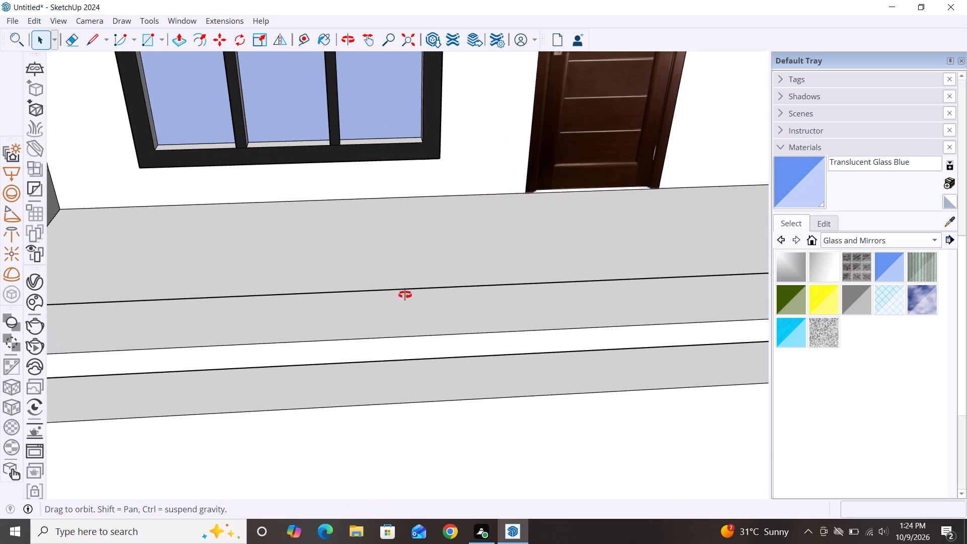
{"action": "middle_click_drag", "start_coordinate": [405, 295], "coordinate": [407, 338]}
{"action": "scroll", "coordinate": [411, 221], "scroll_direction": "down", "scroll_amount": 4}
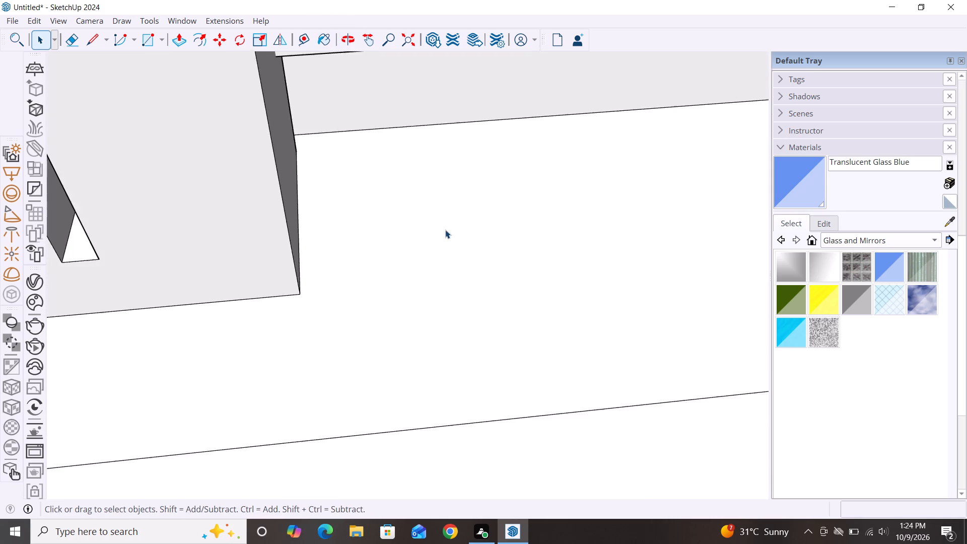
{"action": "scroll", "coordinate": [445, 230], "scroll_direction": "down", "scroll_amount": 12}
{"action": "scroll", "coordinate": [367, 199], "scroll_direction": "down", "scroll_amount": 4}
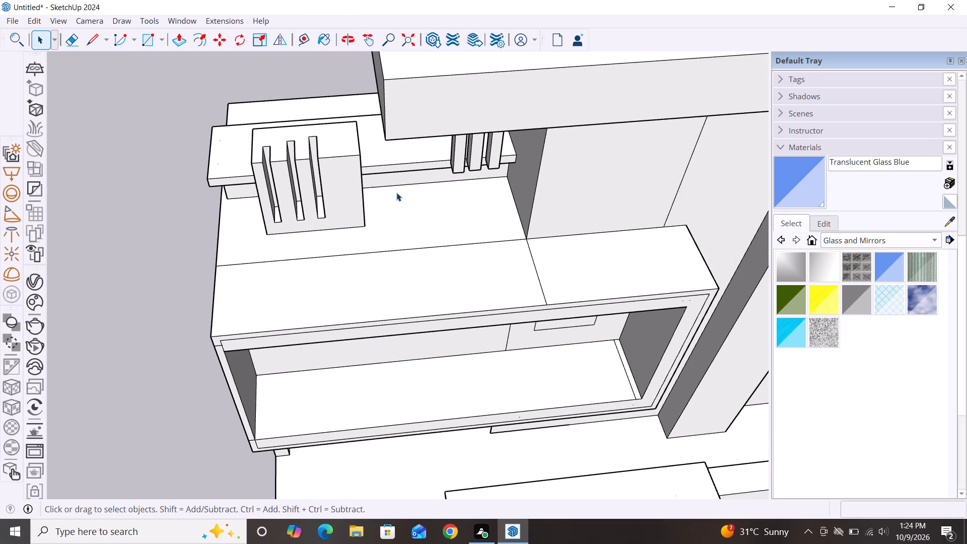
{"action": "scroll", "coordinate": [432, 218], "scroll_direction": "down", "scroll_amount": 7}
{"action": "scroll", "coordinate": [305, 204], "scroll_direction": "down", "scroll_amount": 3}
{"action": "middle_click_drag", "start_coordinate": [408, 280], "coordinate": [415, 260]}
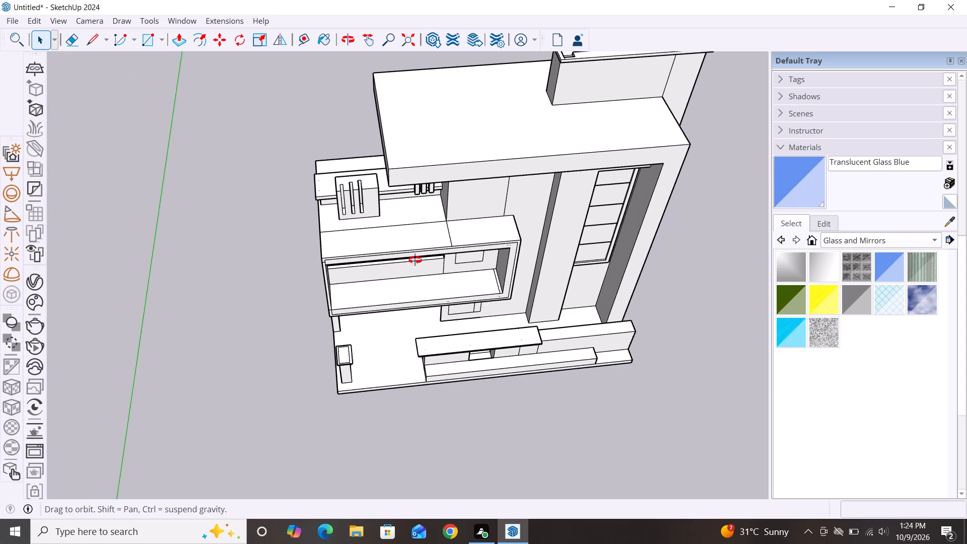
{"action": "middle_click_drag", "start_coordinate": [415, 260], "coordinate": [393, 160]}
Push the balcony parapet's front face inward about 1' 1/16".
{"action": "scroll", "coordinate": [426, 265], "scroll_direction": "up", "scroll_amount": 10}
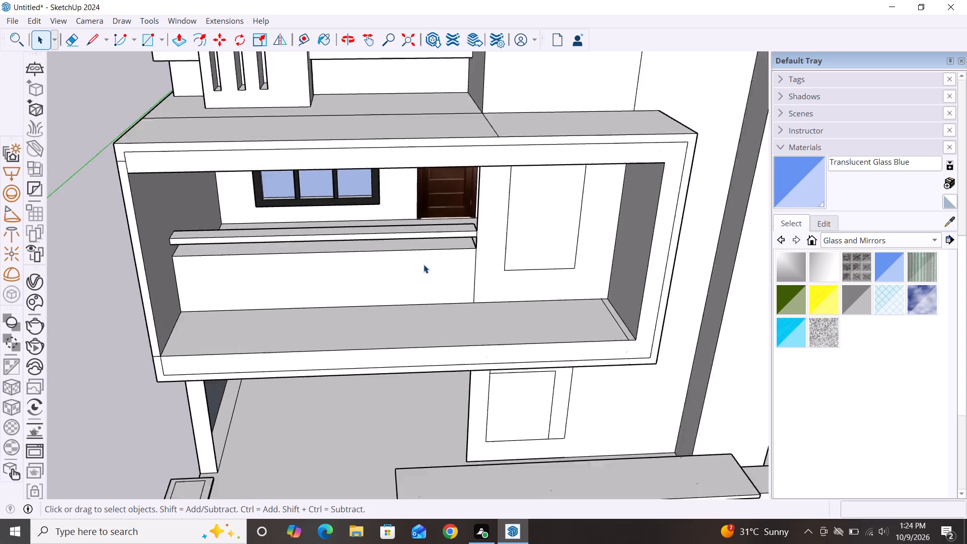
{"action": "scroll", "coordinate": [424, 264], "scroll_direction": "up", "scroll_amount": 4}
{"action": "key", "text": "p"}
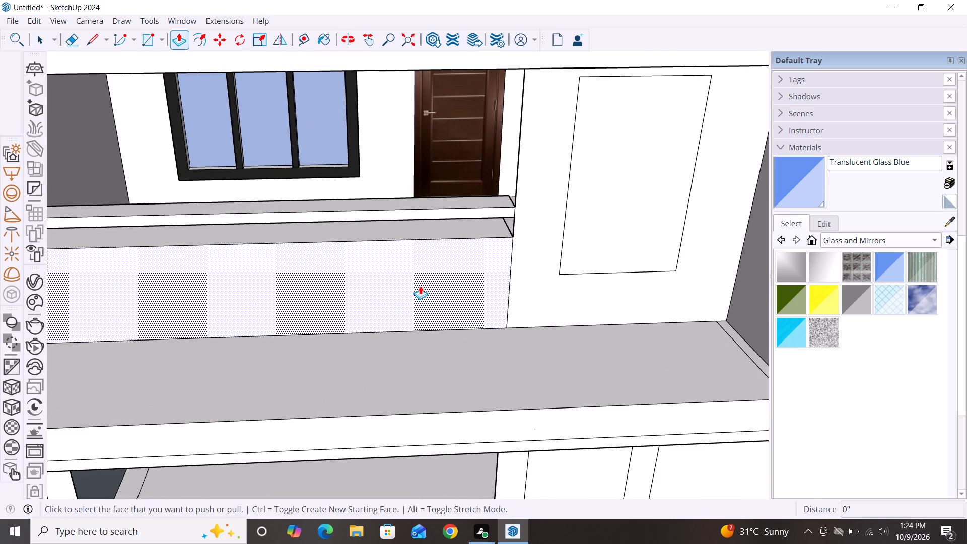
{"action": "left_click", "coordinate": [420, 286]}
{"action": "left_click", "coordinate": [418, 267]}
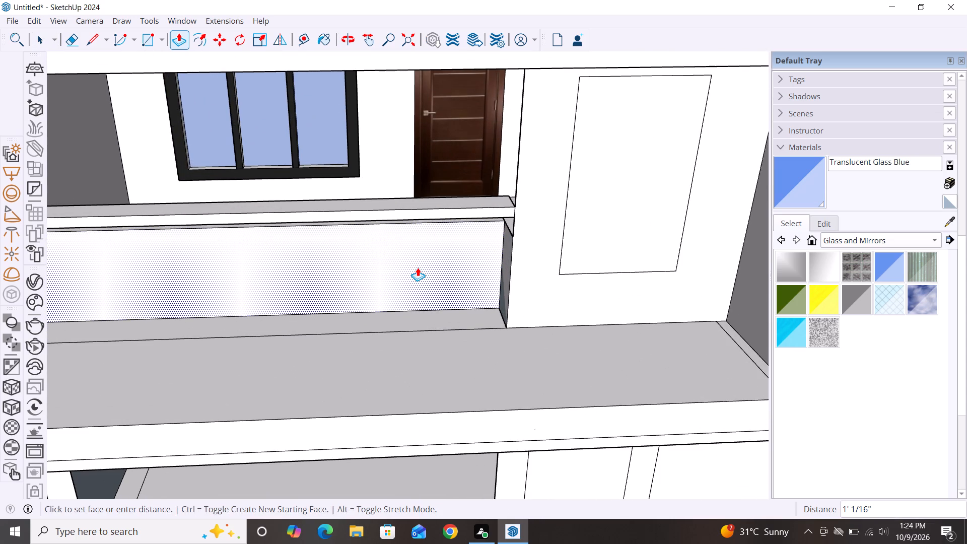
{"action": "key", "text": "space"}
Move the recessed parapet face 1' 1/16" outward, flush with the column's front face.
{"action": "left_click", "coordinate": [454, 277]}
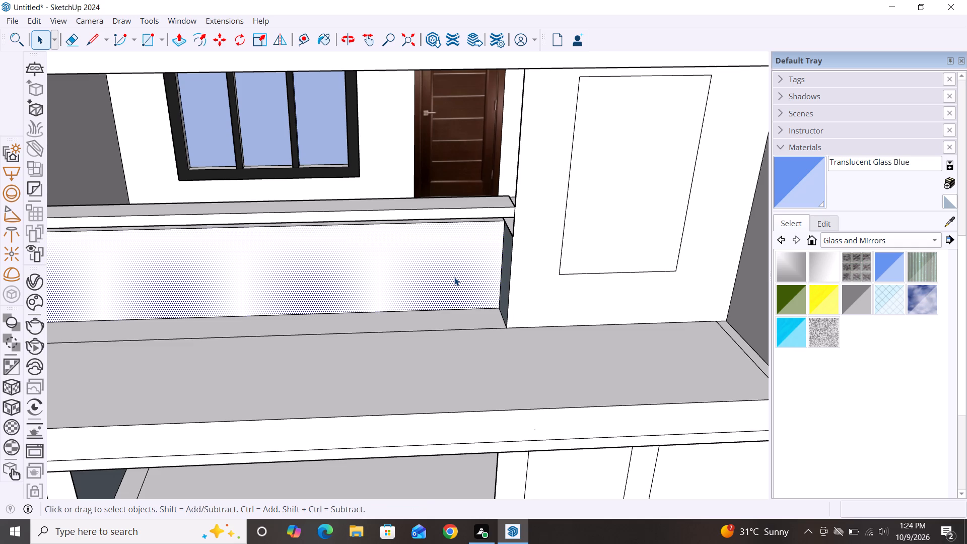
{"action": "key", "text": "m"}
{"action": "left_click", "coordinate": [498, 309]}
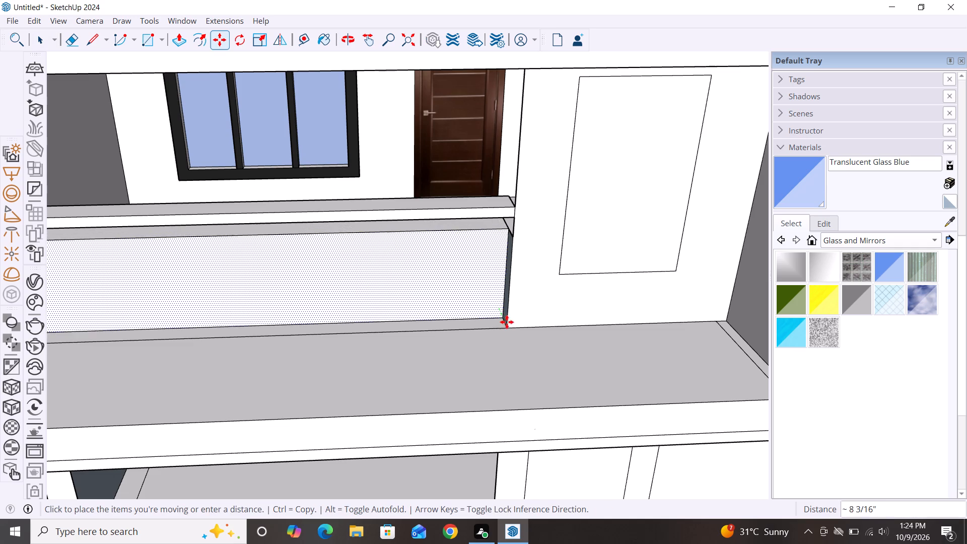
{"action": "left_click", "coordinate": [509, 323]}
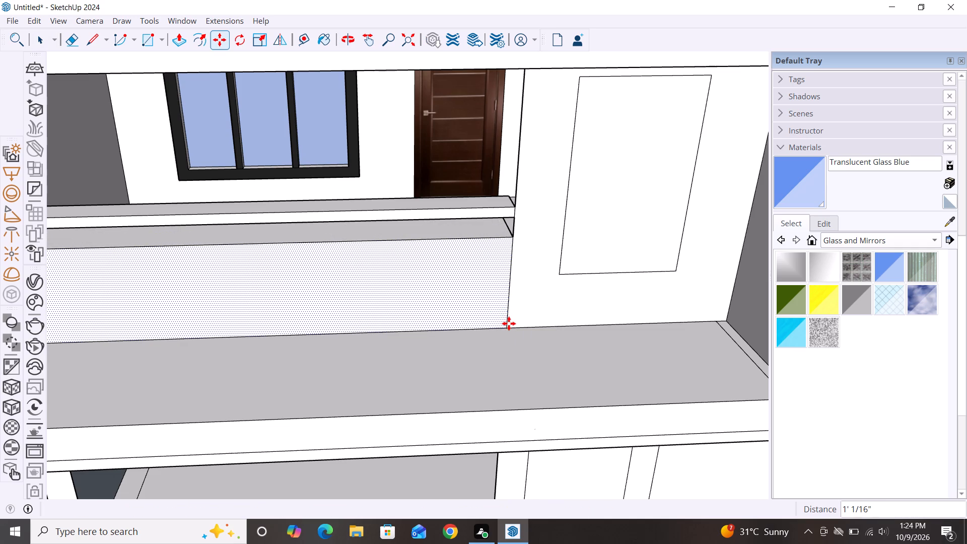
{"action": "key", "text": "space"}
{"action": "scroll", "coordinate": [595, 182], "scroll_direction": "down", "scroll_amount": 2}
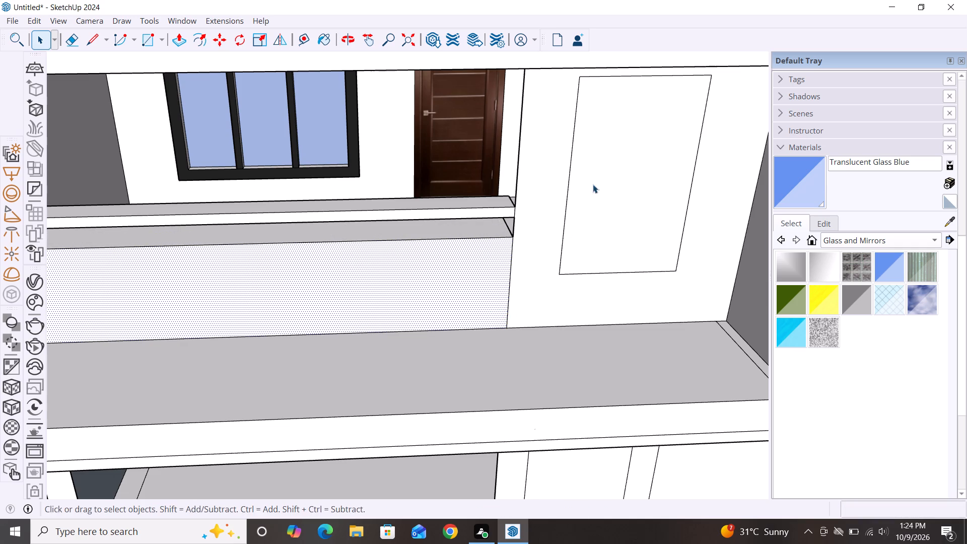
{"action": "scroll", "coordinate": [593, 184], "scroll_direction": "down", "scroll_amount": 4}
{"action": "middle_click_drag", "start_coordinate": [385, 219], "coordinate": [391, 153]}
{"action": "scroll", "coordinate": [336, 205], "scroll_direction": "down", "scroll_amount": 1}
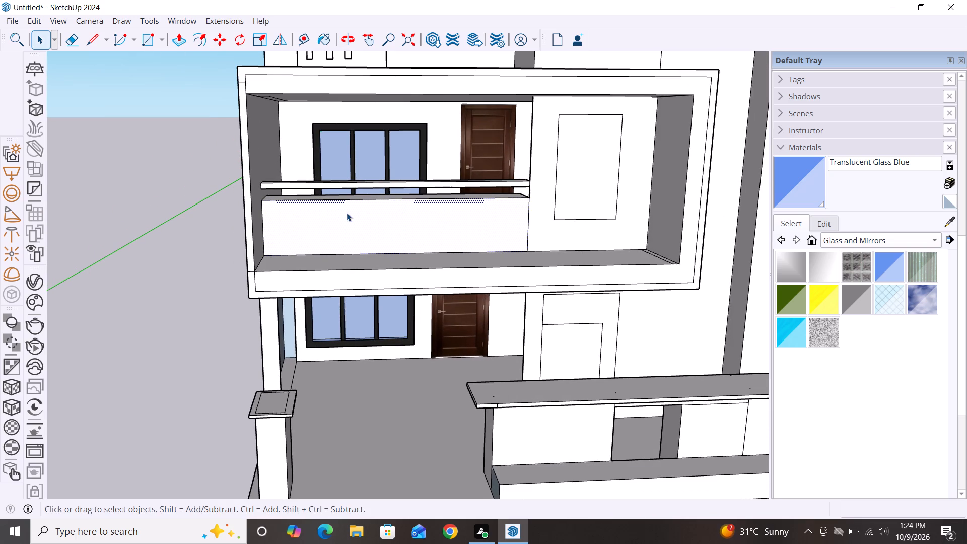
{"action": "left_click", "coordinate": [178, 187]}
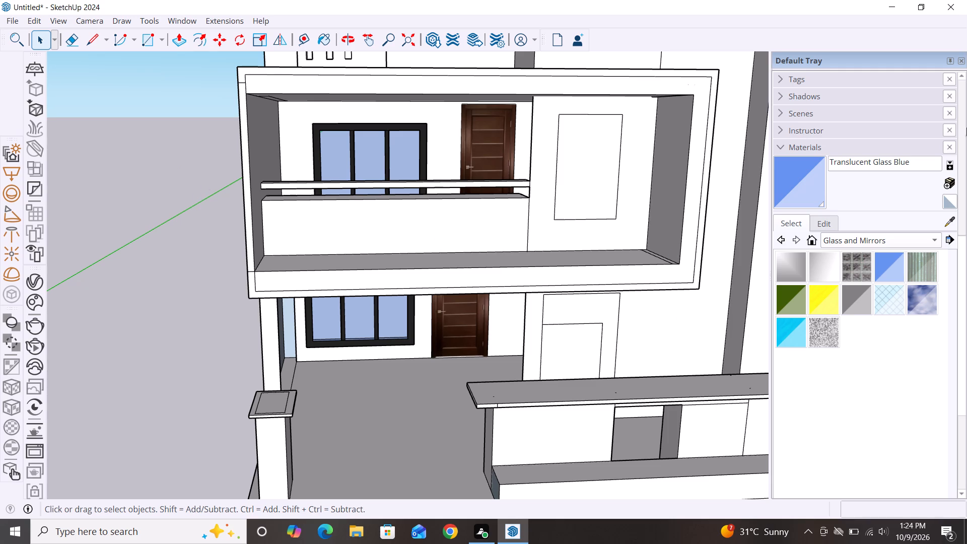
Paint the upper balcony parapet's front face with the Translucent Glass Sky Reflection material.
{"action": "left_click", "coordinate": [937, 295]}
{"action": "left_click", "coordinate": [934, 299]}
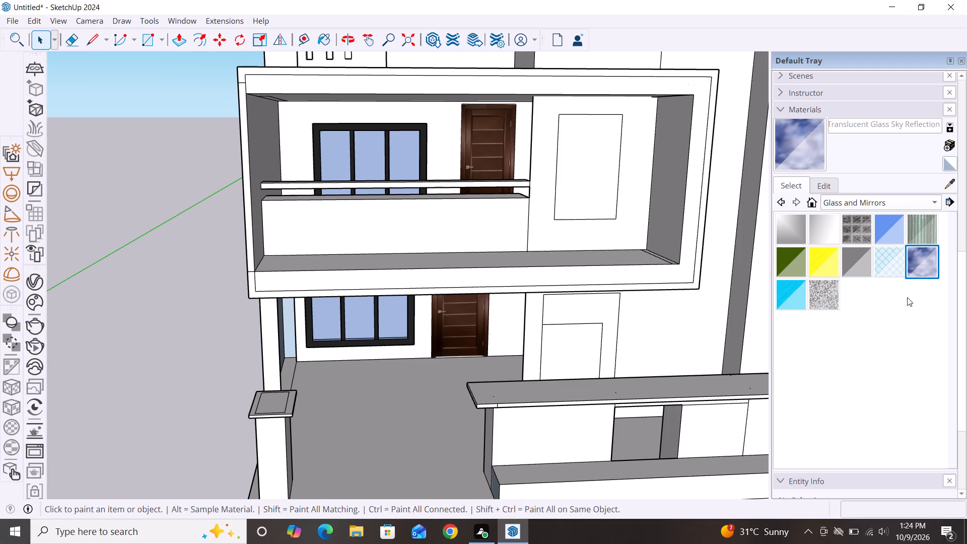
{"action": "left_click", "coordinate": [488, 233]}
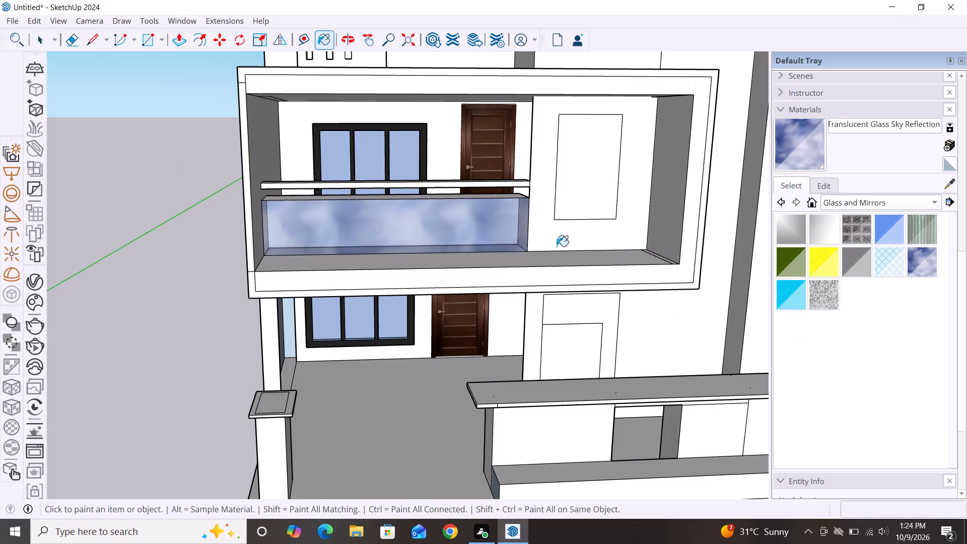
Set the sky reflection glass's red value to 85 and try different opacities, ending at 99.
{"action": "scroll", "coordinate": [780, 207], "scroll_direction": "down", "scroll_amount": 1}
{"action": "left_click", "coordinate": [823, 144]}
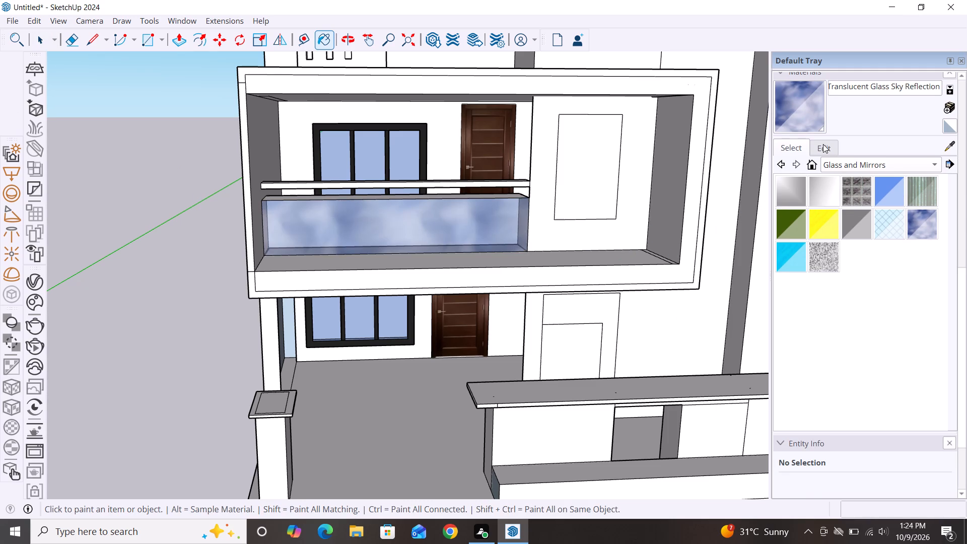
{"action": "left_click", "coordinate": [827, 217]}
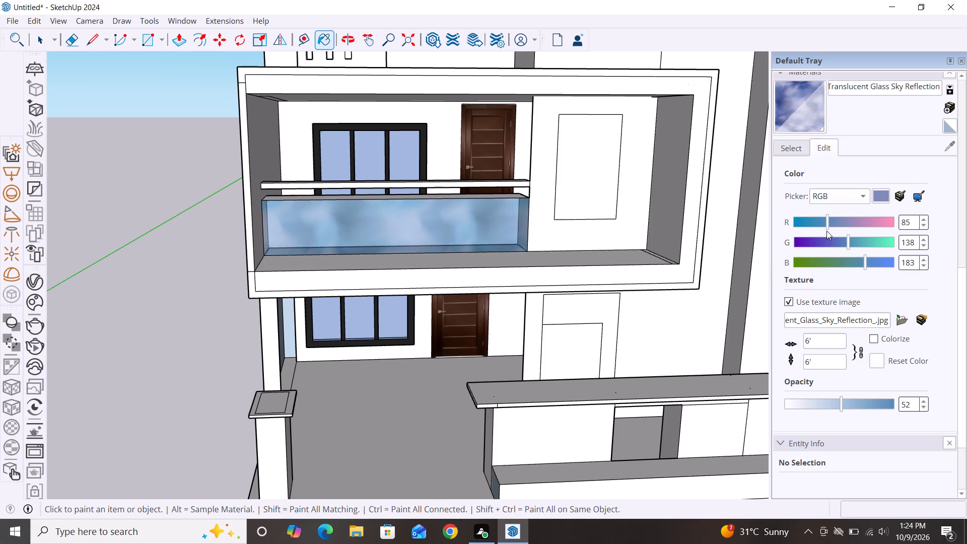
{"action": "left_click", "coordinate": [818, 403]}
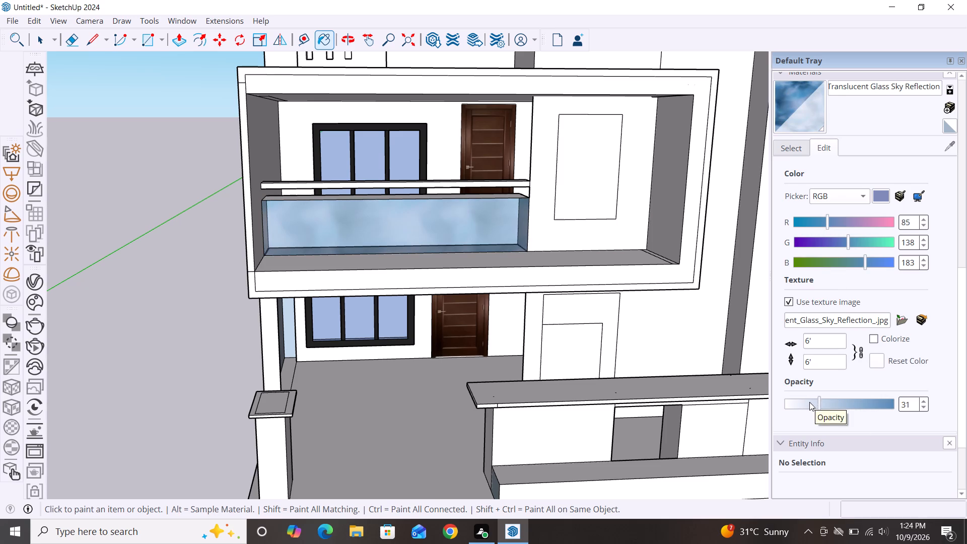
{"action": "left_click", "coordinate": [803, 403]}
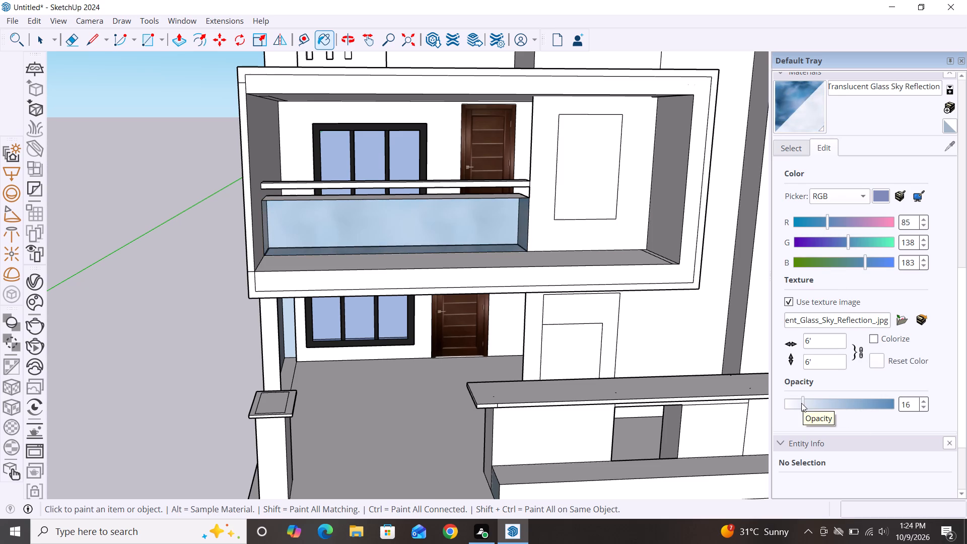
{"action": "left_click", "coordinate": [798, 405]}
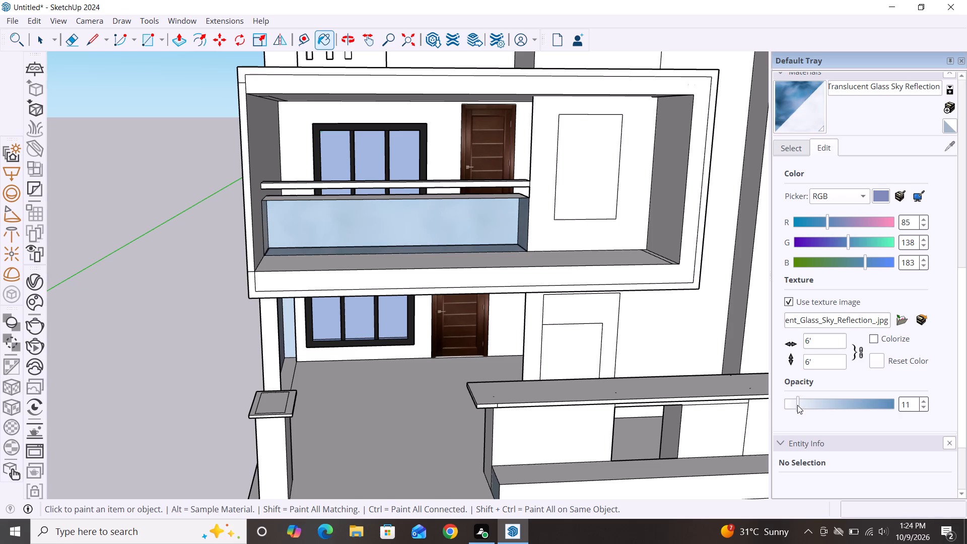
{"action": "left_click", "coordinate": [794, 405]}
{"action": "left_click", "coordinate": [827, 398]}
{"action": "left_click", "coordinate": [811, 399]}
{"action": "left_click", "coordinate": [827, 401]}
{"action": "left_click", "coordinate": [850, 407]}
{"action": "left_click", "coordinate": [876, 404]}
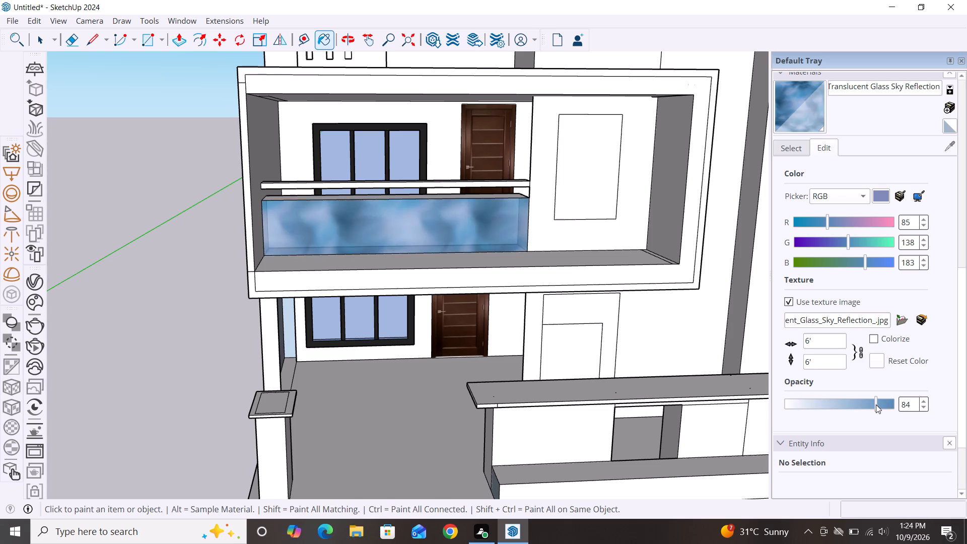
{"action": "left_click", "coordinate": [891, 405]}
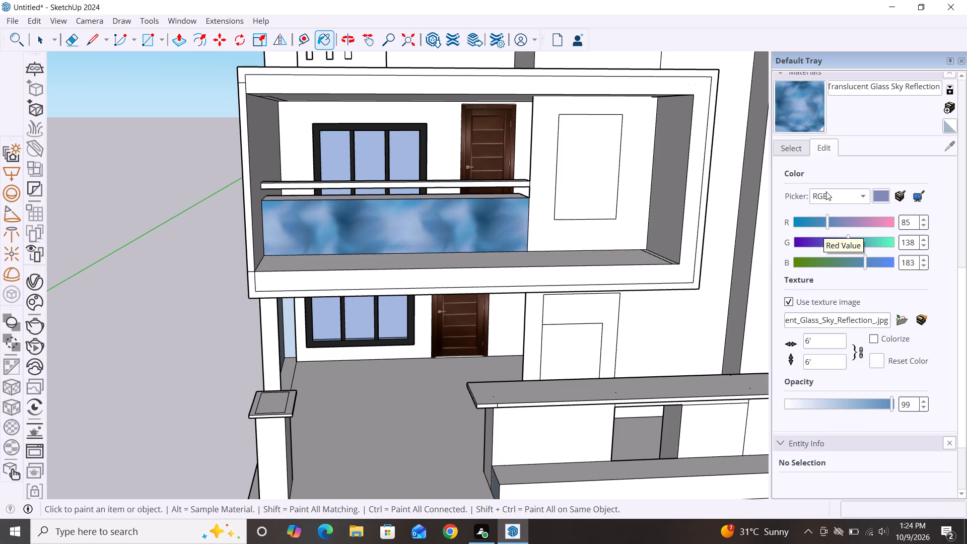
Repaint the balcony parapet's front face with the Translucent Glass Tinted material.
{"action": "left_click", "coordinate": [794, 149]}
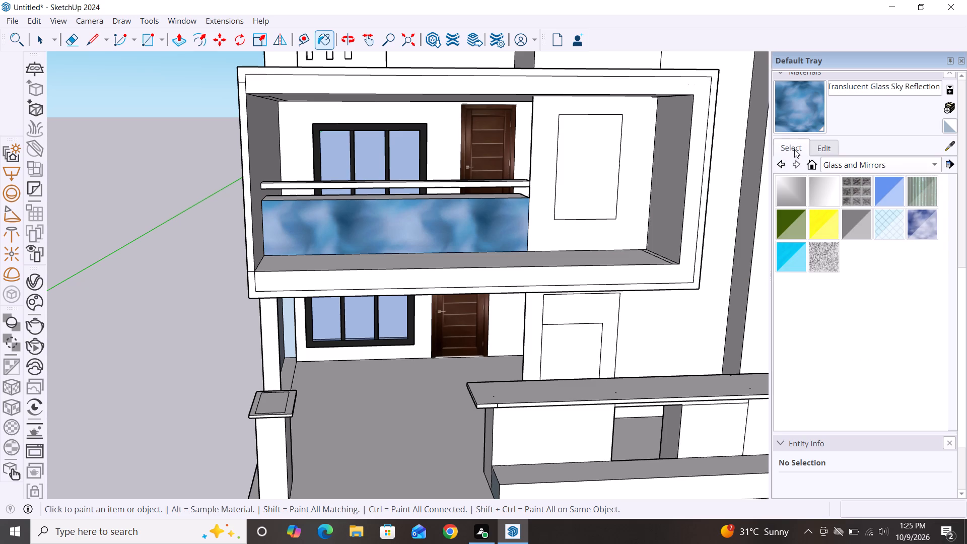
{"action": "left_click", "coordinate": [798, 262]}
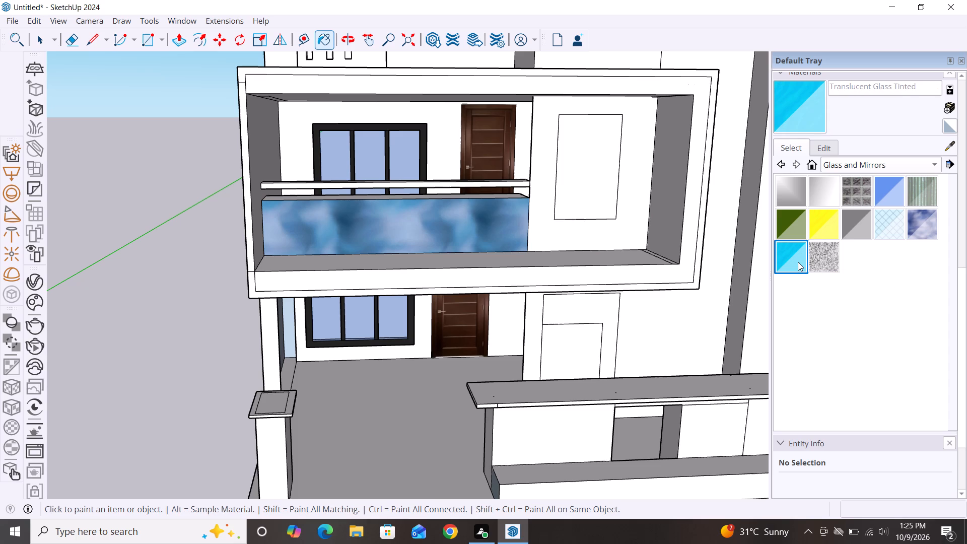
{"action": "left_click", "coordinate": [521, 221]}
Set the tinted glass material's red value to 46 and its opacity to 11.
{"action": "left_click", "coordinate": [831, 147]}
{"action": "left_click", "coordinate": [812, 224]}
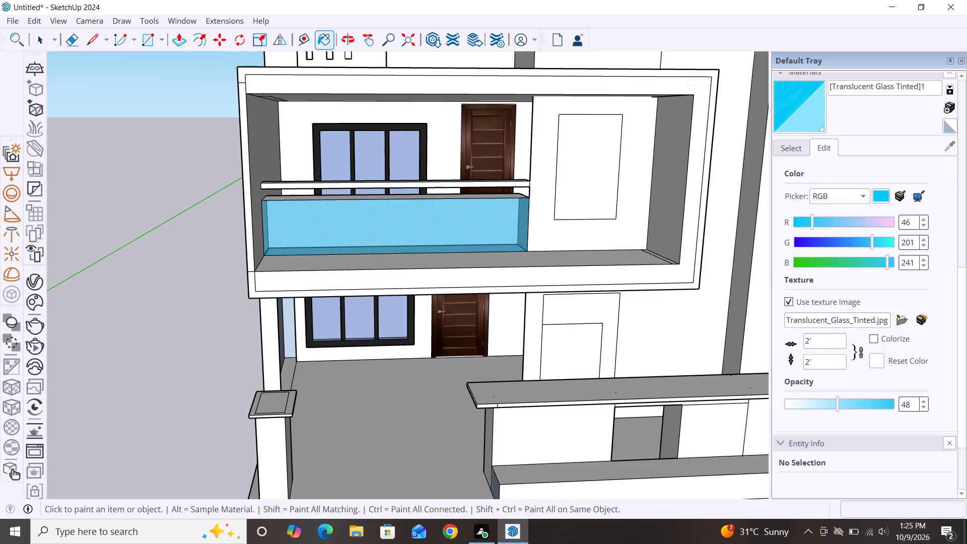
{"action": "left_click", "coordinate": [804, 409]}
{"action": "left_click", "coordinate": [797, 407]}
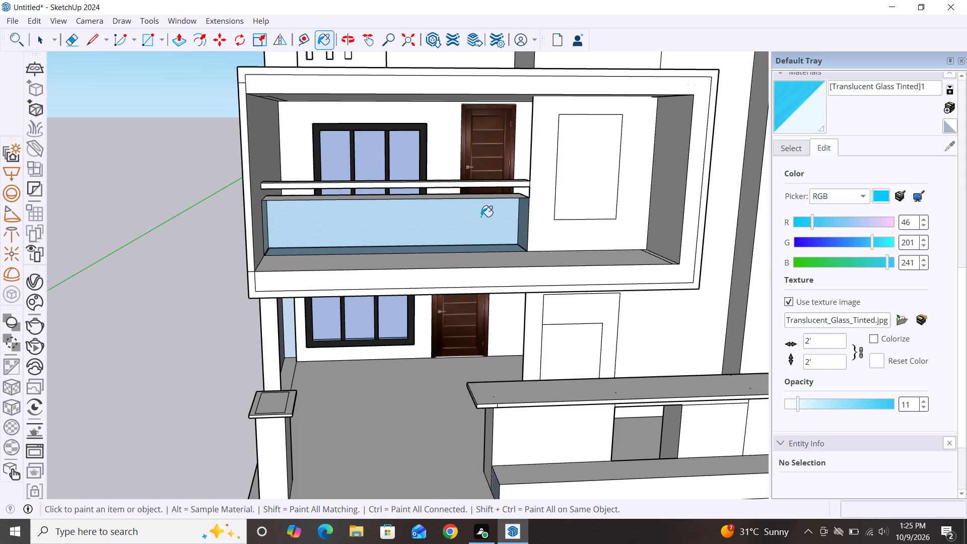
Examine the glass parapet and rail from the front, side and above, including the inside of the parapet.
{"action": "scroll", "coordinate": [481, 217], "scroll_direction": "up", "scroll_amount": 7}
{"action": "scroll", "coordinate": [435, 214], "scroll_direction": "down", "scroll_amount": 2}
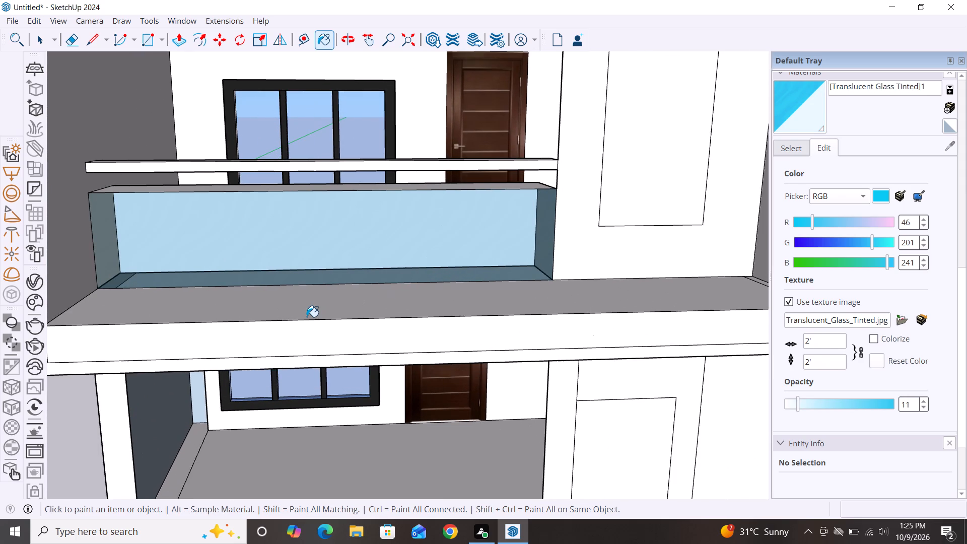
{"action": "middle_click_drag", "start_coordinate": [307, 317], "coordinate": [489, 378]}
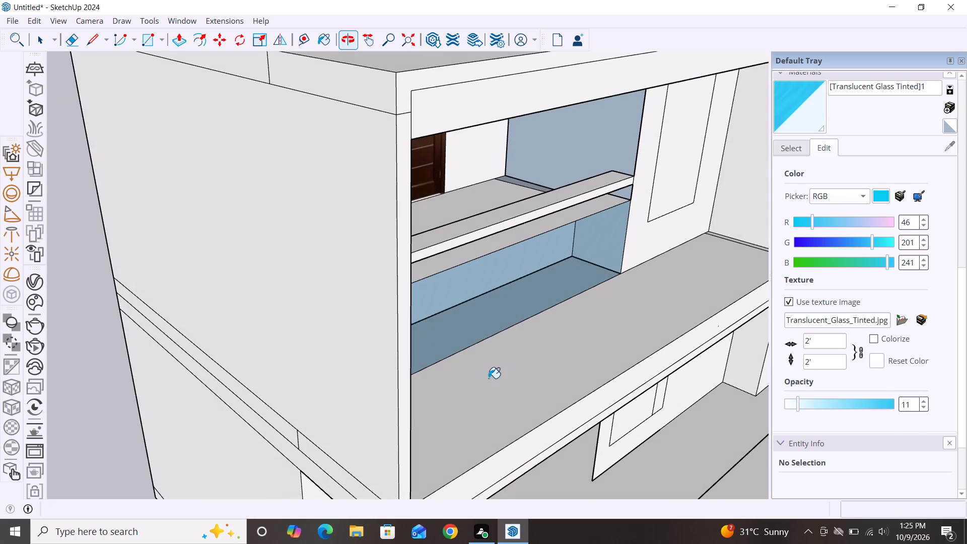
{"action": "scroll", "coordinate": [463, 256], "scroll_direction": "up", "scroll_amount": 3}
{"action": "scroll", "coordinate": [430, 205], "scroll_direction": "up", "scroll_amount": 6}
{"action": "scroll", "coordinate": [435, 207], "scroll_direction": "down", "scroll_amount": 1}
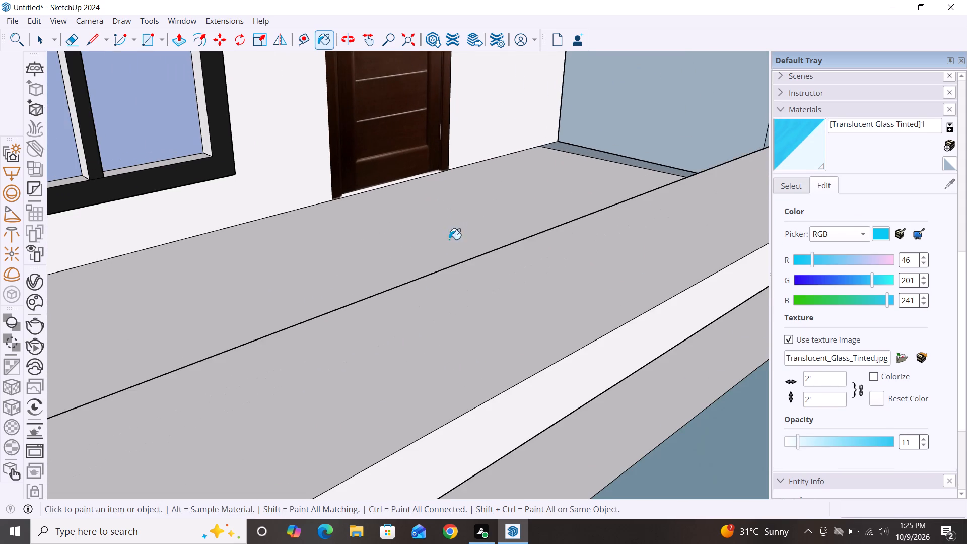
{"action": "middle_click_drag", "start_coordinate": [393, 326], "coordinate": [628, 359]}
{"action": "scroll", "coordinate": [597, 243], "scroll_direction": "down", "scroll_amount": 2}
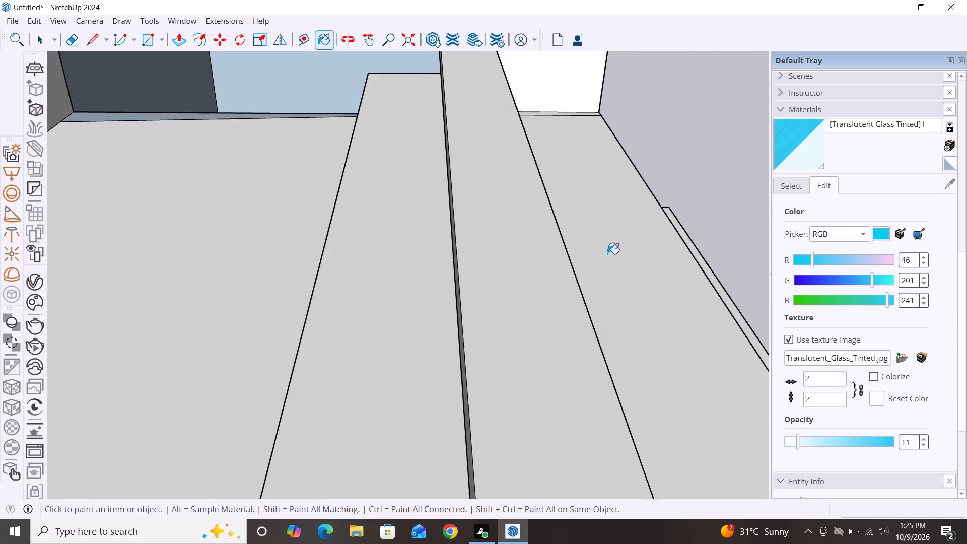
{"action": "scroll", "coordinate": [607, 254], "scroll_direction": "down", "scroll_amount": 10}
{"action": "scroll", "coordinate": [489, 259], "scroll_direction": "down", "scroll_amount": 8}
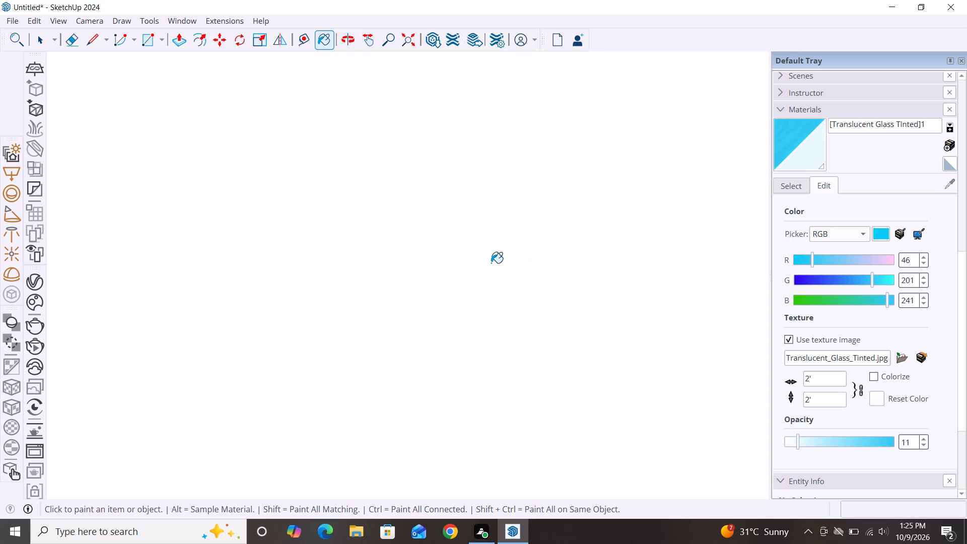
{"action": "scroll", "coordinate": [491, 263], "scroll_direction": "down", "scroll_amount": 20}
{"action": "scroll", "coordinate": [491, 263], "scroll_direction": "down", "scroll_amount": 4}
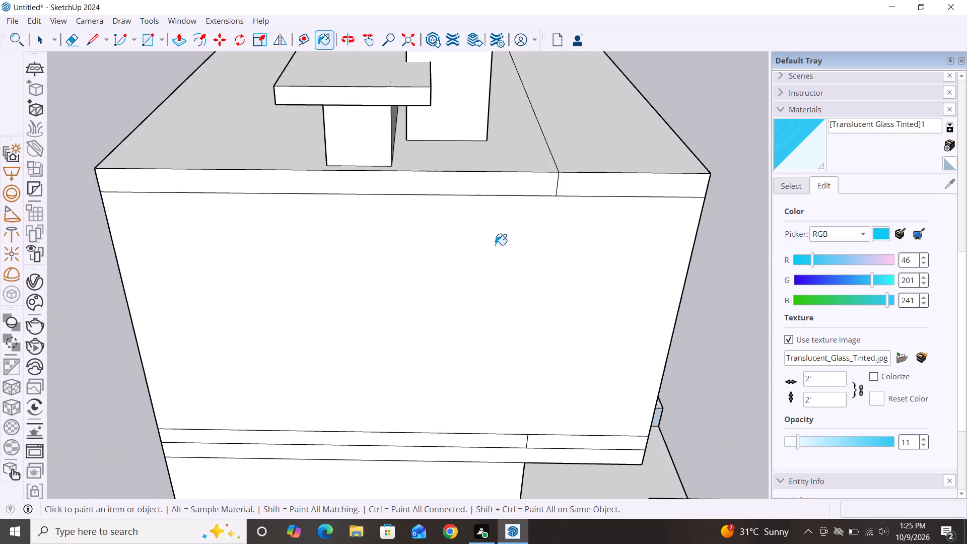
{"action": "scroll", "coordinate": [495, 245], "scroll_direction": "down", "scroll_amount": 3}
{"action": "key", "text": "space"}
{"action": "middle_click_drag", "start_coordinate": [586, 337], "coordinate": [517, 332]}
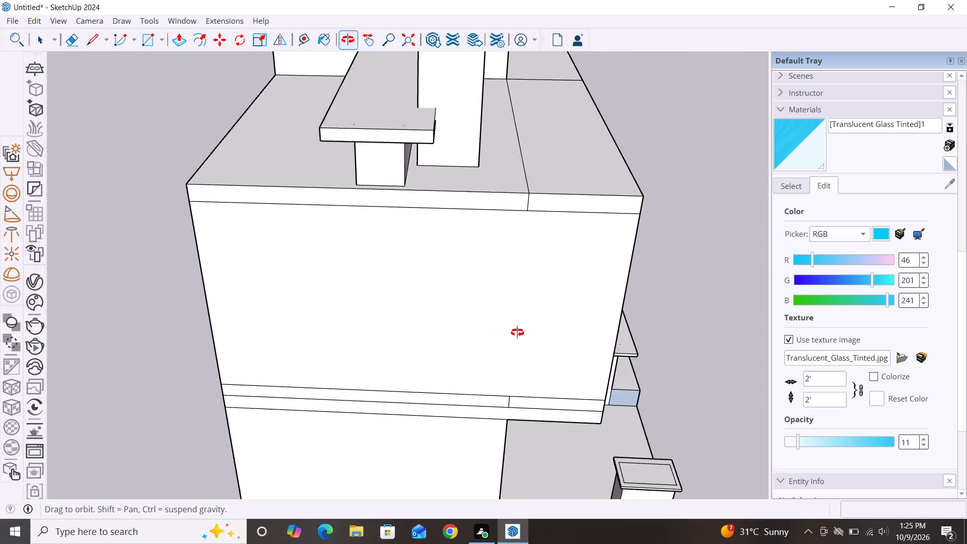
{"action": "middle_click_drag", "start_coordinate": [517, 332], "coordinate": [441, 317]}
{"action": "scroll", "coordinate": [489, 269], "scroll_direction": "up", "scroll_amount": 8}
{"action": "scroll", "coordinate": [401, 248], "scroll_direction": "up", "scroll_amount": 2}
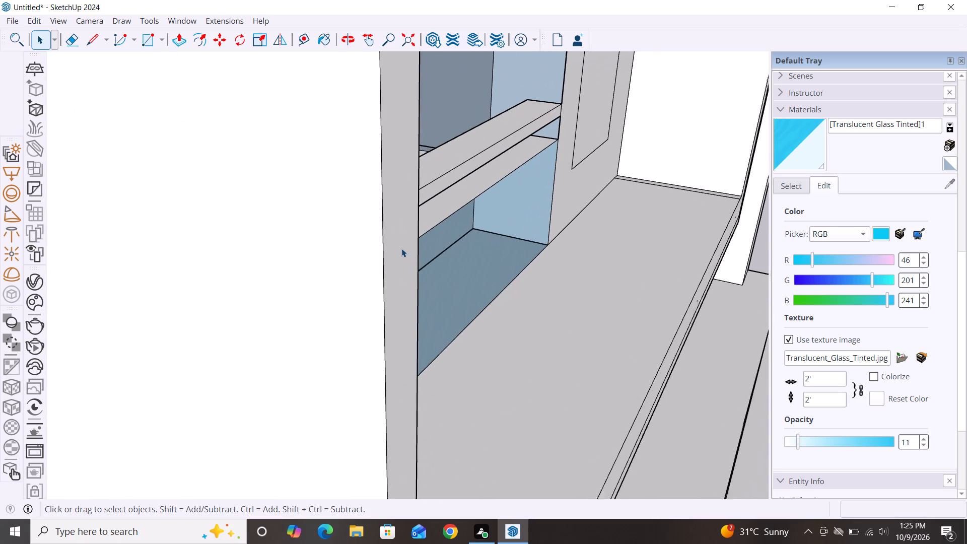
{"action": "scroll", "coordinate": [401, 248], "scroll_direction": "up", "scroll_amount": 2}
{"action": "scroll", "coordinate": [500, 232], "scroll_direction": "up", "scroll_amount": 5}
{"action": "scroll", "coordinate": [422, 199], "scroll_direction": "up", "scroll_amount": 4}
{"action": "middle_click_drag", "start_coordinate": [370, 236], "coordinate": [410, 246]}
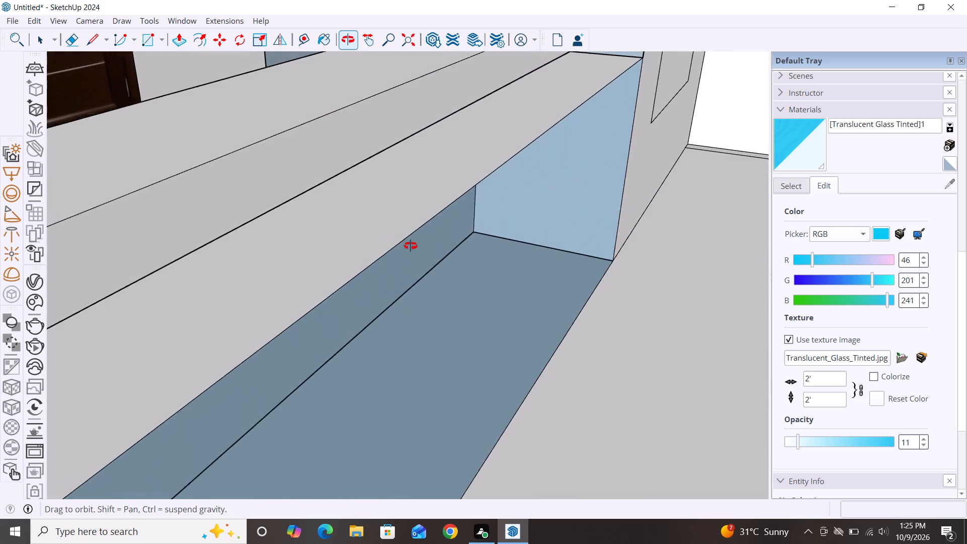
{"action": "middle_click_drag", "start_coordinate": [410, 246], "coordinate": [428, 252]}
{"action": "scroll", "coordinate": [498, 244], "scroll_direction": "down", "scroll_amount": 4}
{"action": "middle_click_drag", "start_coordinate": [471, 285], "coordinate": [506, 286]}
{"action": "scroll", "coordinate": [352, 241], "scroll_direction": "down", "scroll_amount": 2}
{"action": "scroll", "coordinate": [364, 256], "scroll_direction": "up", "scroll_amount": 4}
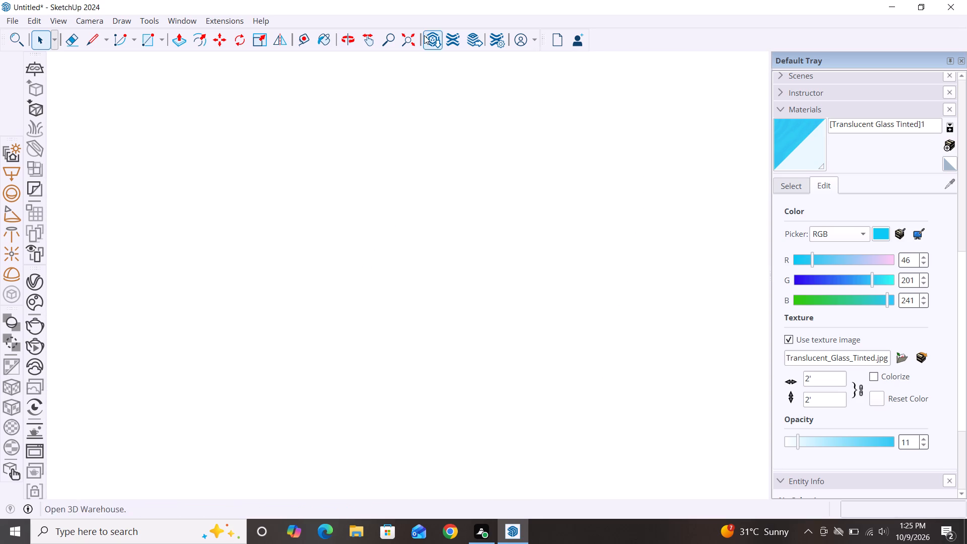
{"action": "left_click", "coordinate": [406, 40]}
{"action": "scroll", "coordinate": [224, 228], "scroll_direction": "up", "scroll_amount": 4}
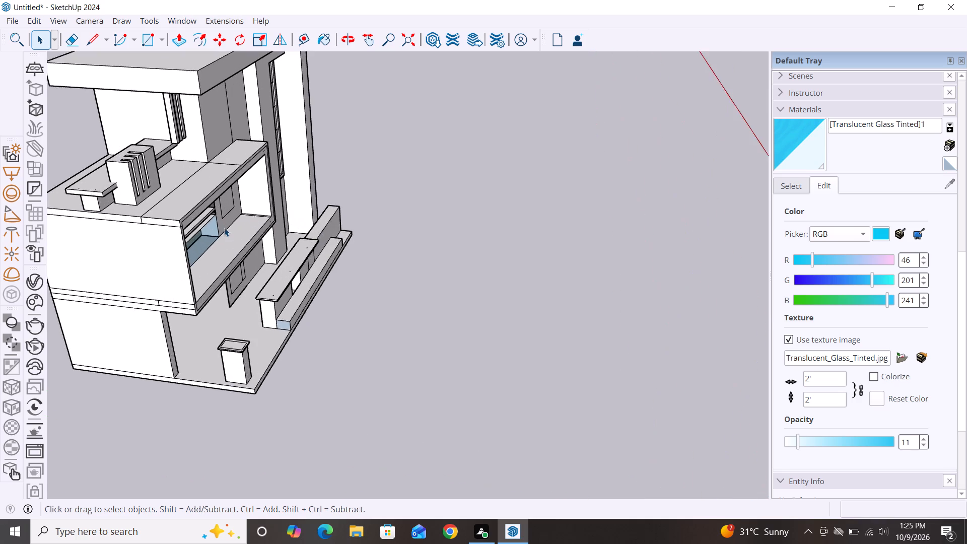
{"action": "scroll", "coordinate": [224, 228], "scroll_direction": "up", "scroll_amount": 5}
{"action": "scroll", "coordinate": [183, 213], "scroll_direction": "up", "scroll_amount": 8}
{"action": "scroll", "coordinate": [361, 199], "scroll_direction": "down", "scroll_amount": 3}
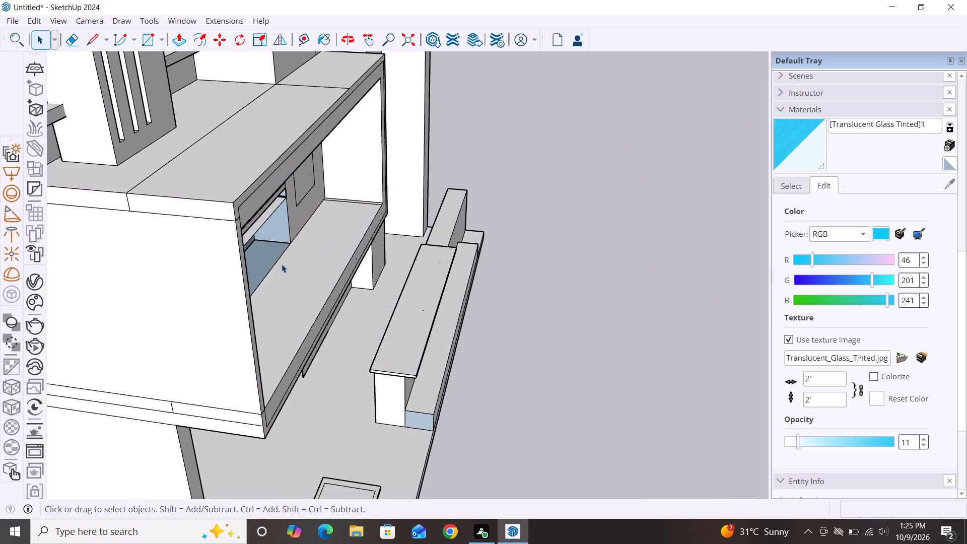
{"action": "middle_click_drag", "start_coordinate": [282, 264], "coordinate": [333, 260]}
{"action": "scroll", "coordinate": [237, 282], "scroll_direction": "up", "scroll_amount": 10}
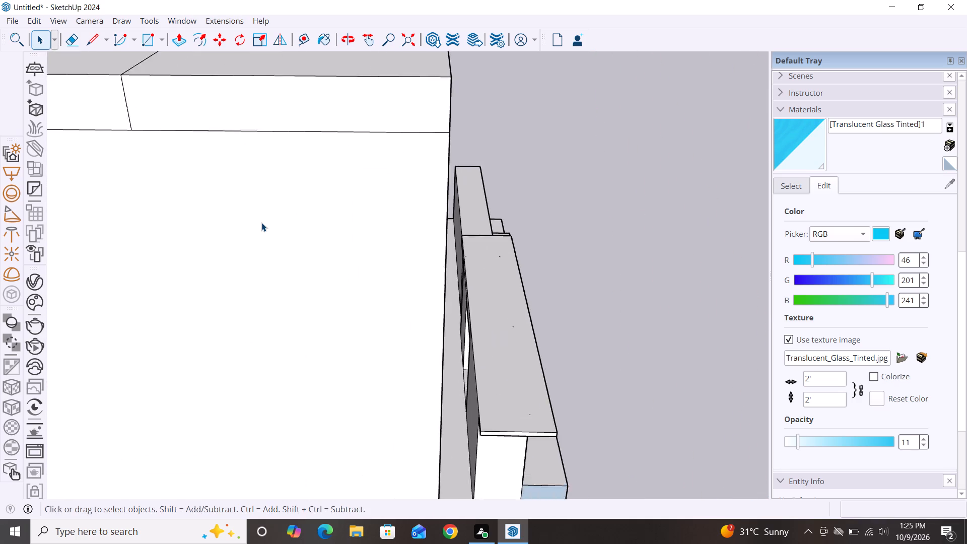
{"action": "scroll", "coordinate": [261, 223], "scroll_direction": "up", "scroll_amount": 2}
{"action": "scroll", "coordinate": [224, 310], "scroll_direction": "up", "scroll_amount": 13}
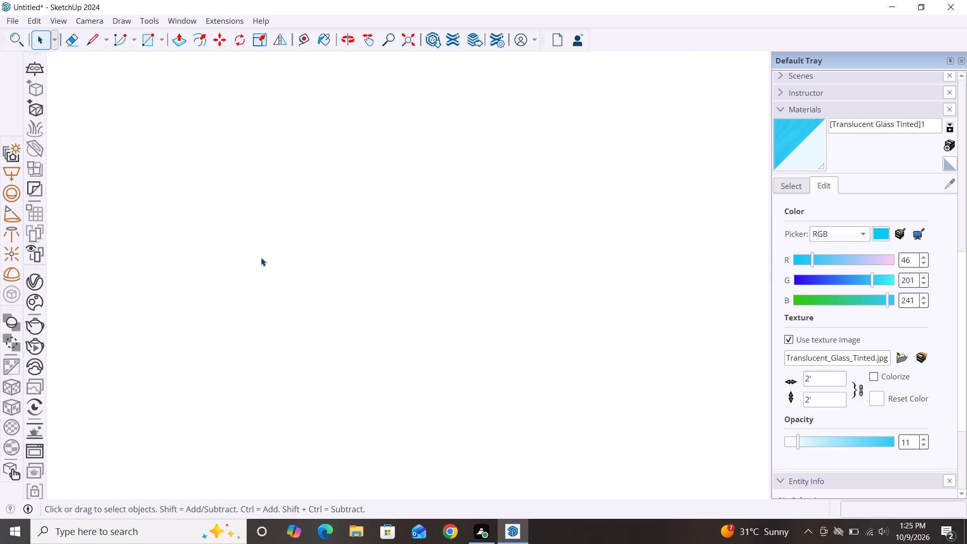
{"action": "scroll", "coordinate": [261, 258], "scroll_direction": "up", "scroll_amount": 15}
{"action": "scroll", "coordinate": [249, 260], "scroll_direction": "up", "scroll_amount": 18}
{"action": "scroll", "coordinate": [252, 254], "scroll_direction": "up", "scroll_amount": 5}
Examine the house and the upper balcony's glass parapet and handrail from the side and the front.
{"action": "left_click", "coordinate": [406, 38]}
{"action": "scroll", "coordinate": [387, 212], "scroll_direction": "down", "scroll_amount": 6}
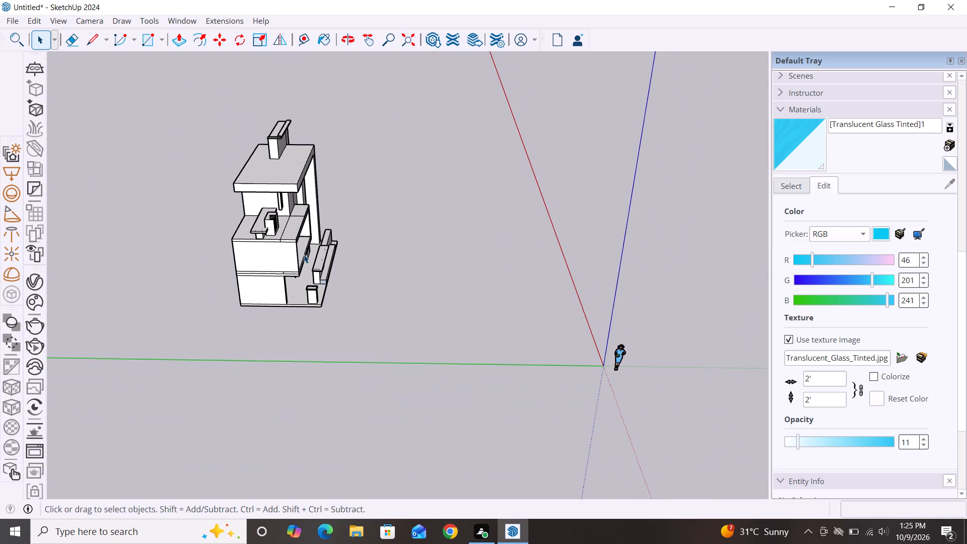
{"action": "middle_click_drag", "start_coordinate": [302, 247], "coordinate": [259, 189]}
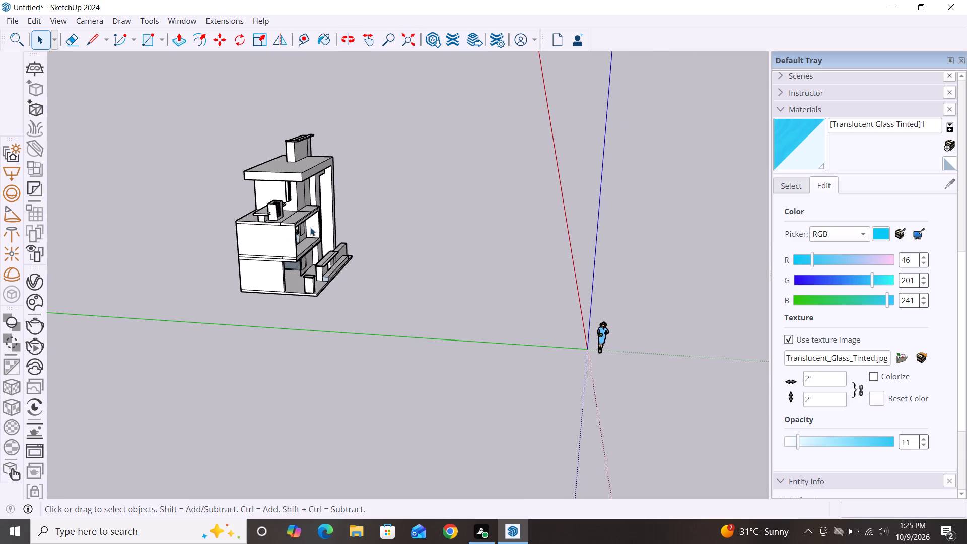
{"action": "scroll", "coordinate": [299, 234], "scroll_direction": "up", "scroll_amount": 4}
{"action": "scroll", "coordinate": [299, 234], "scroll_direction": "up", "scroll_amount": 20}
{"action": "scroll", "coordinate": [299, 234], "scroll_direction": "up", "scroll_amount": 3}
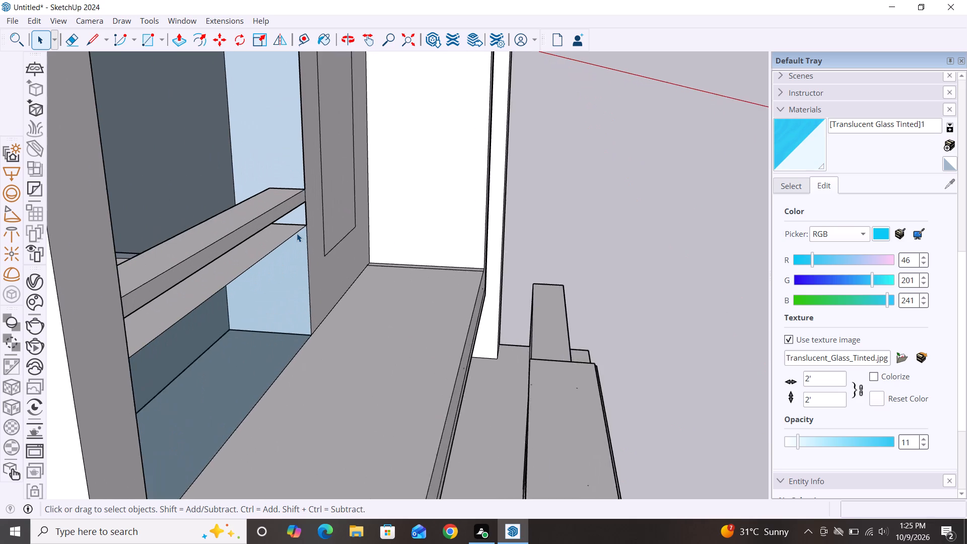
{"action": "scroll", "coordinate": [297, 233], "scroll_direction": "up", "scroll_amount": 4}
{"action": "scroll", "coordinate": [377, 259], "scroll_direction": "down", "scroll_amount": 4}
{"action": "scroll", "coordinate": [435, 251], "scroll_direction": "down", "scroll_amount": 3}
{"action": "scroll", "coordinate": [454, 174], "scroll_direction": "down", "scroll_amount": 4}
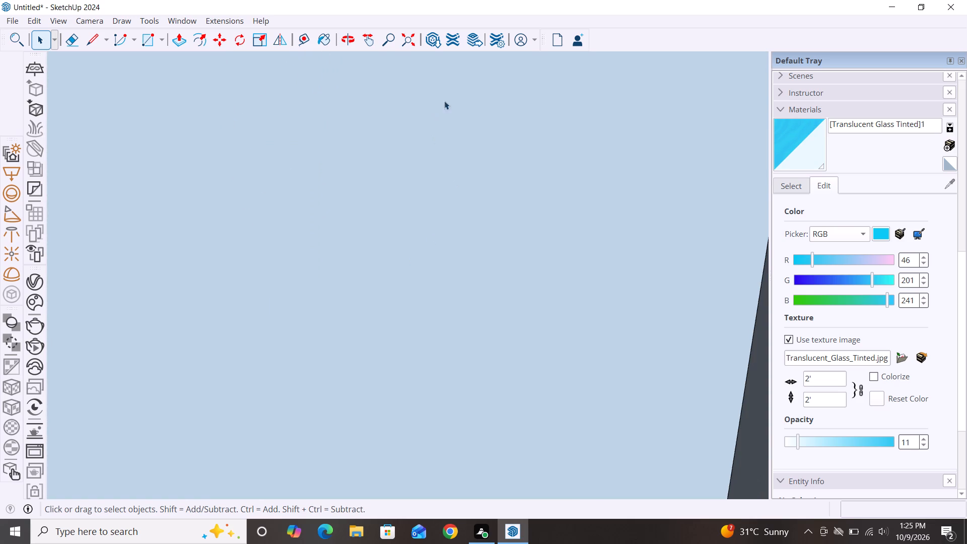
{"action": "scroll", "coordinate": [393, 42], "scroll_direction": "down", "scroll_amount": 11}
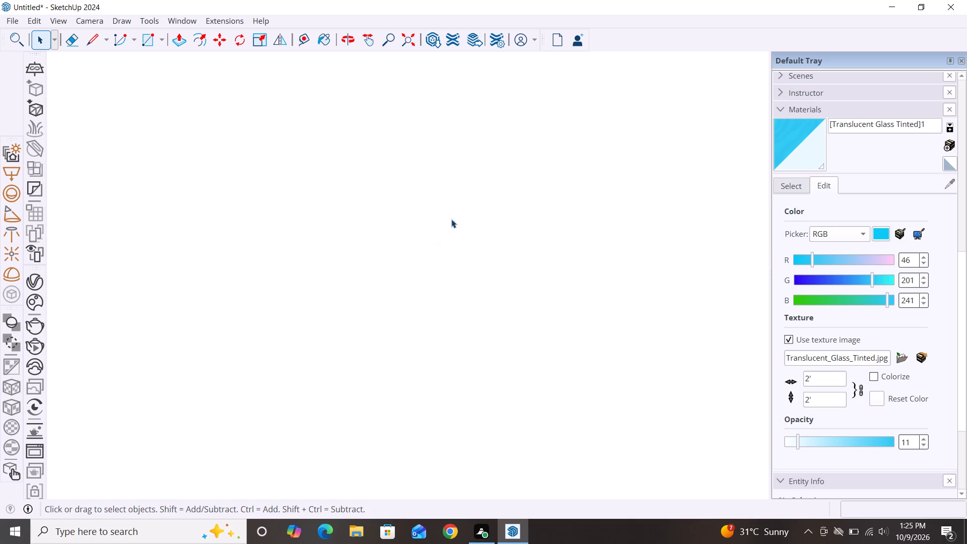
{"action": "scroll", "coordinate": [451, 219], "scroll_direction": "down", "scroll_amount": 2}
{"action": "left_click", "coordinate": [407, 46]}
{"action": "scroll", "coordinate": [436, 194], "scroll_direction": "down", "scroll_amount": 4}
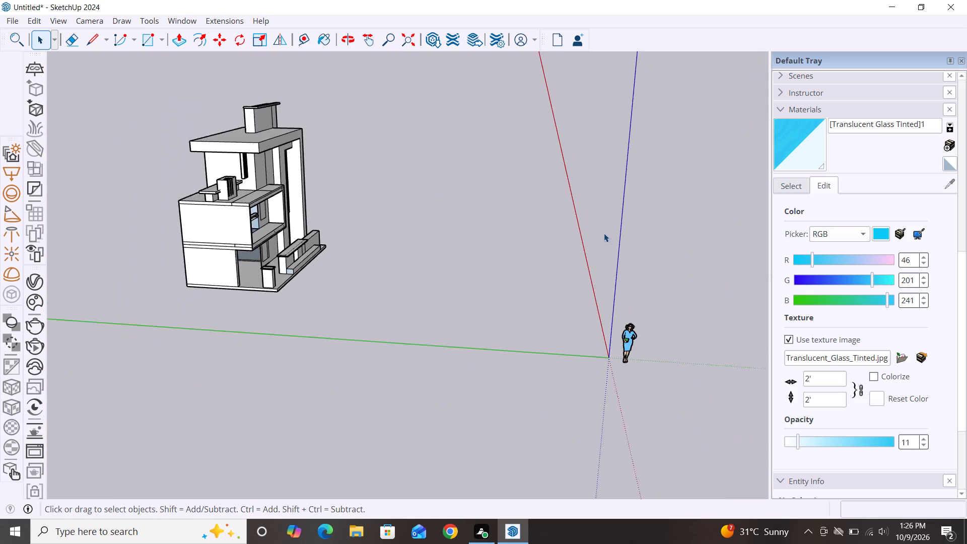
{"action": "scroll", "coordinate": [604, 233], "scroll_direction": "down", "scroll_amount": 2}
{"action": "middle_click_drag", "start_coordinate": [476, 328], "coordinate": [235, 343]}
{"action": "scroll", "coordinate": [242, 330], "scroll_direction": "down", "scroll_amount": 1}
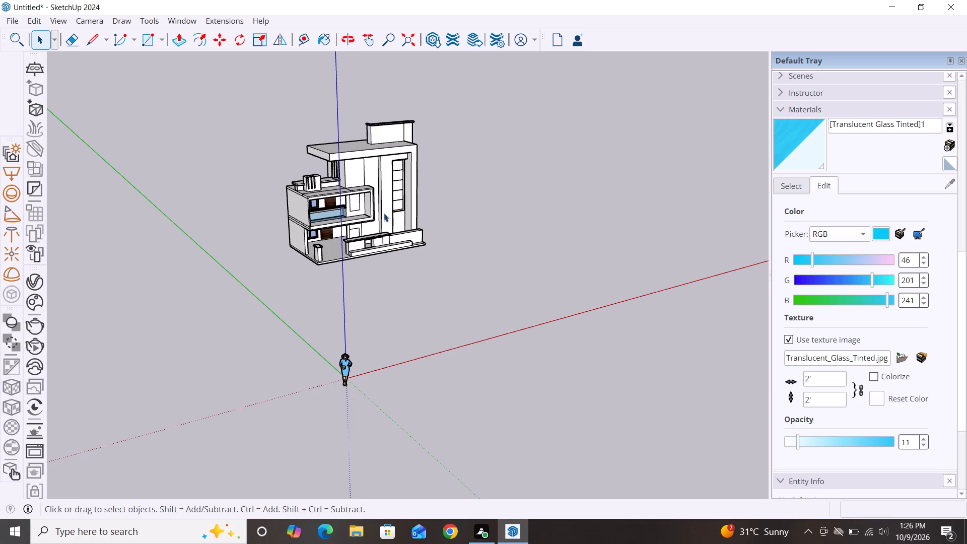
{"action": "scroll", "coordinate": [338, 202], "scroll_direction": "up", "scroll_amount": 18}
{"action": "scroll", "coordinate": [346, 206], "scroll_direction": "down", "scroll_amount": 5}
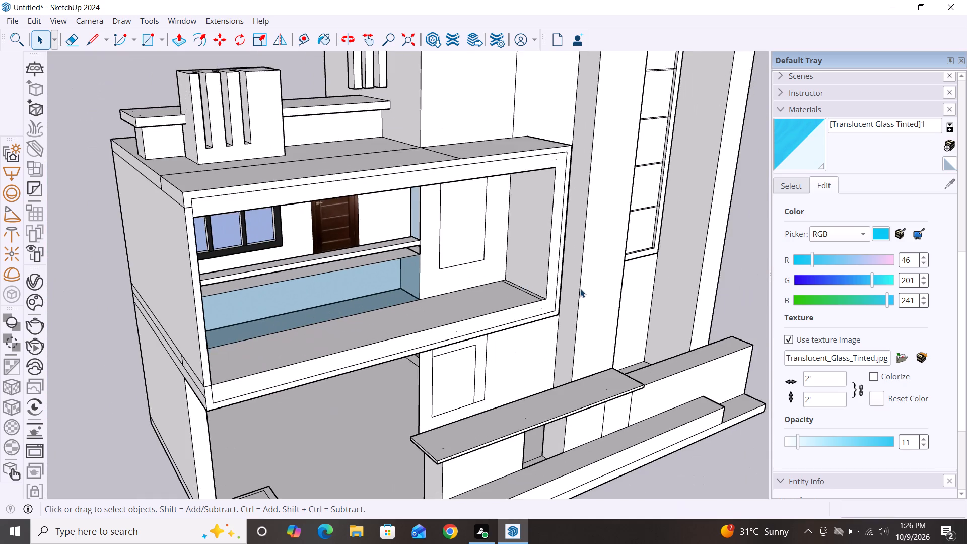
{"action": "scroll", "coordinate": [588, 298], "scroll_direction": "down", "scroll_amount": 1}
{"action": "middle_click_drag", "start_coordinate": [588, 298], "coordinate": [406, 281]}
{"action": "scroll", "coordinate": [299, 276], "scroll_direction": "up", "scroll_amount": 6}
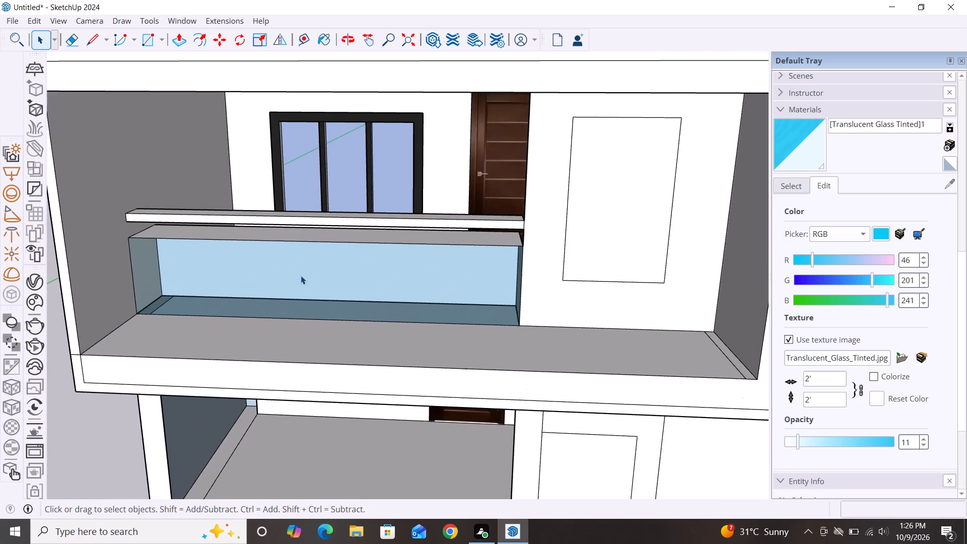
{"action": "scroll", "coordinate": [351, 280], "scroll_direction": "down", "scroll_amount": 3}
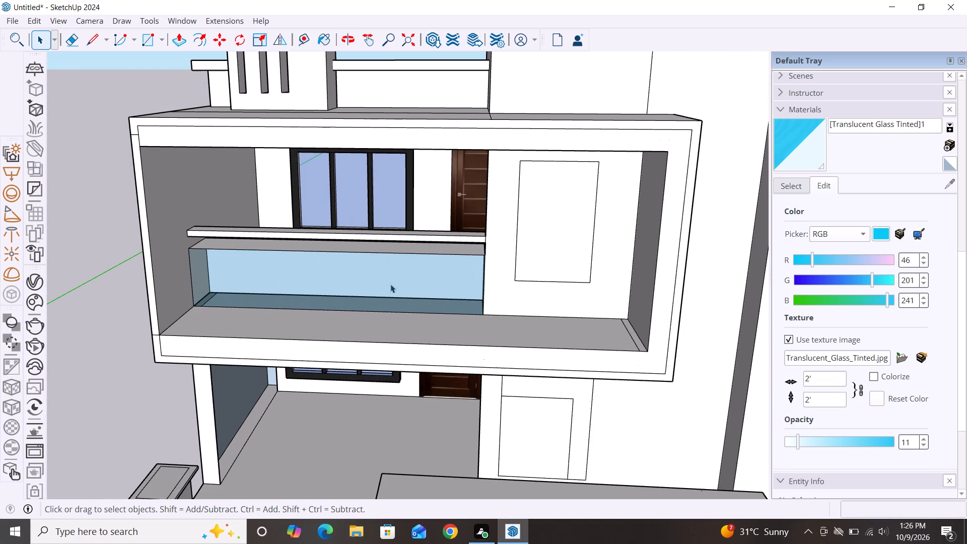
Undo the parapet's glass finishes, the handrail with its wall profile, and the parapet extrusion, back to the flat strip on the balcony floor.
{"action": "key", "text": "ctrl+z"}
{"action": "key", "text": "ctrl+z"}
{"action": "key", "text": "ctrl+z"}
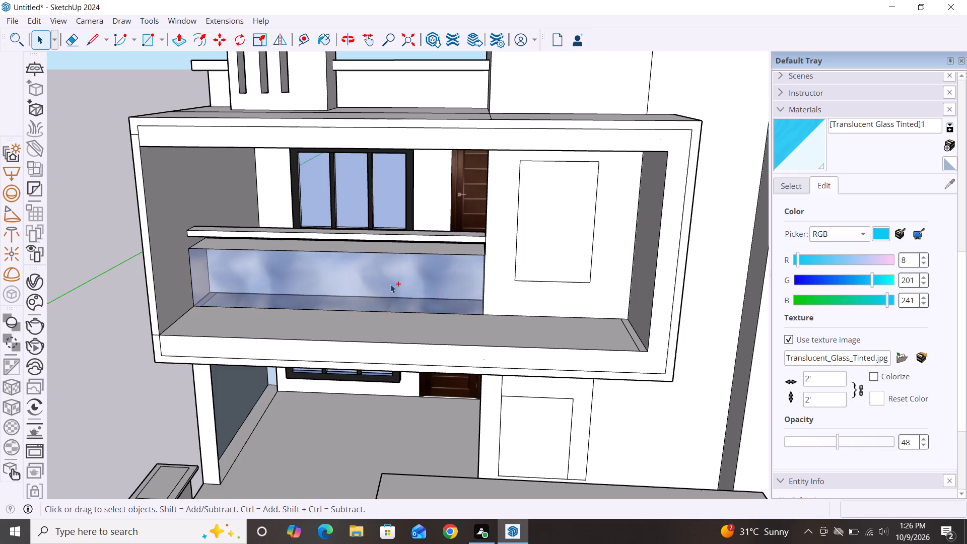
{"action": "key", "text": "ctrl+z"}
{"action": "key", "text": "ctrl+z"}
{"action": "key", "text": "ctrl+z"}
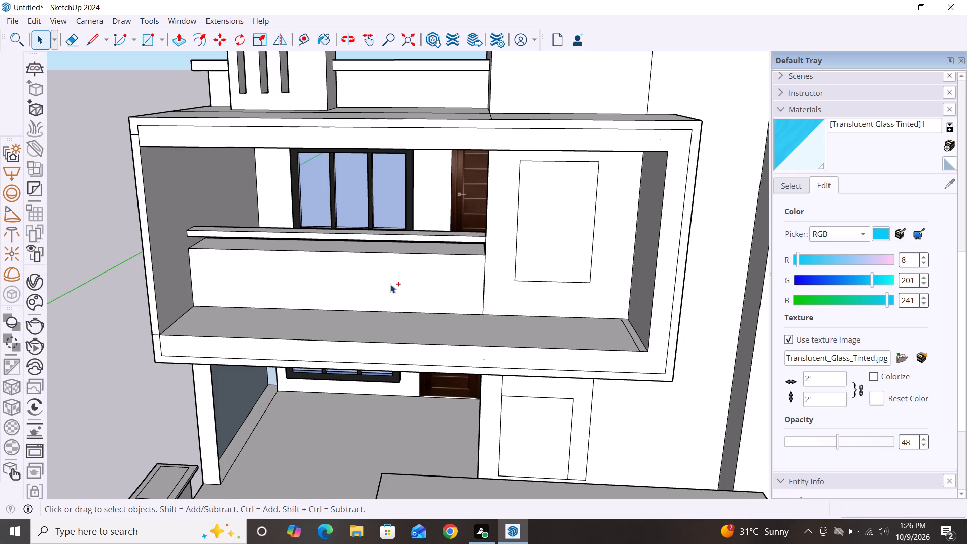
{"action": "key", "text": "ctrl+z"}
{"action": "key", "text": "ctrl+z"}
{"action": "key", "text": "ctrl+z"}
{"action": "key", "text": "ctrl+z"}
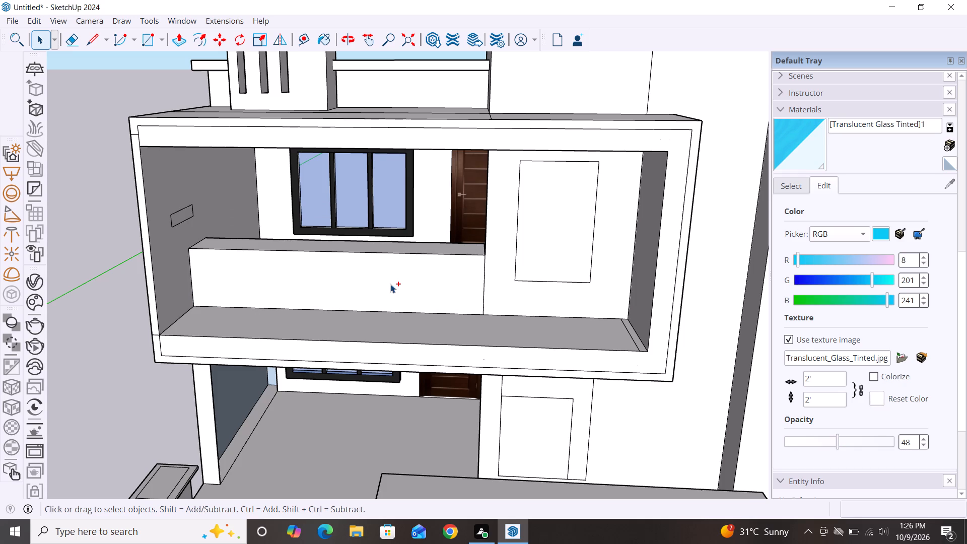
{"action": "key", "text": "ctrl+z"}
{"action": "key", "text": "ctrl+z"}
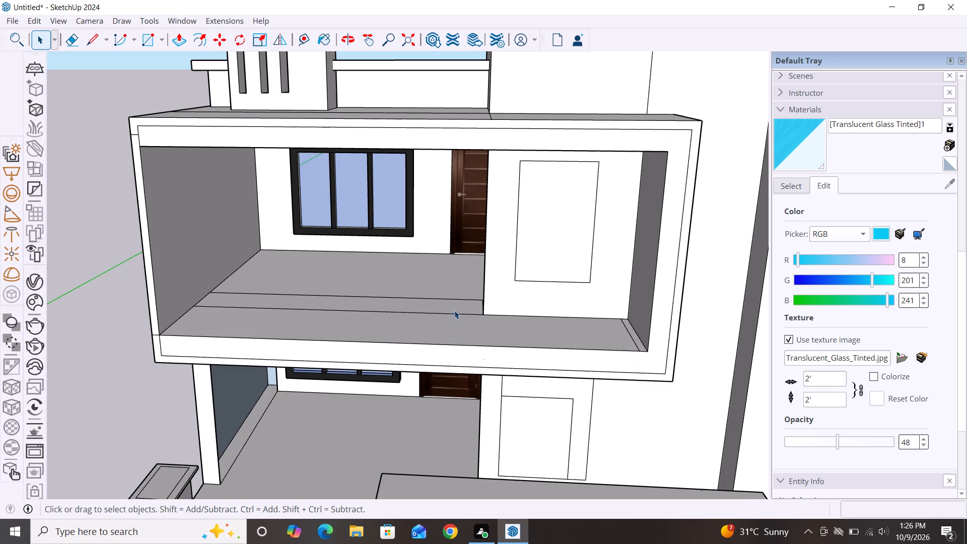
Move the strip's inner line on the upper balcony floor about 1' 6 11/16" towards the outer line, leaving a thin strip.
{"action": "left_click", "coordinate": [456, 299]}
{"action": "key", "text": "m"}
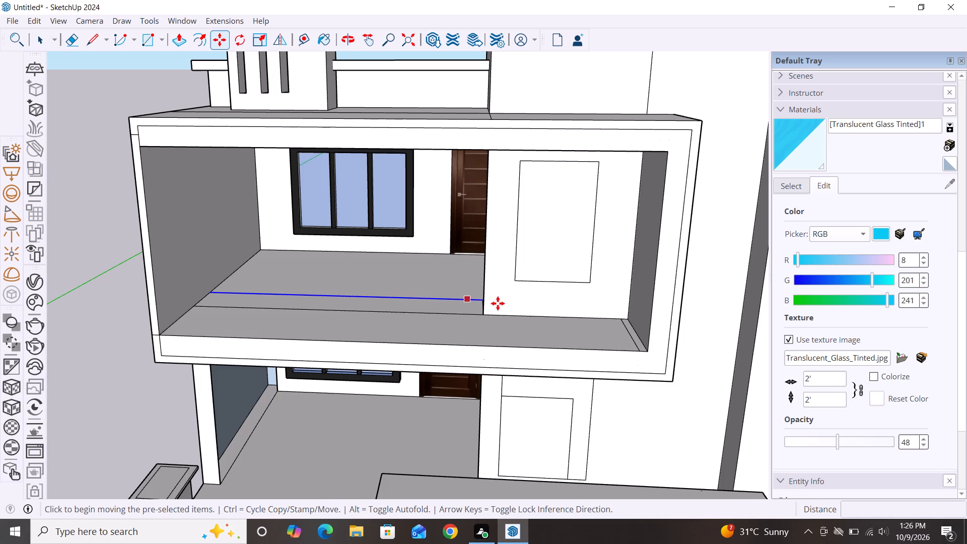
{"action": "left_click", "coordinate": [214, 292]}
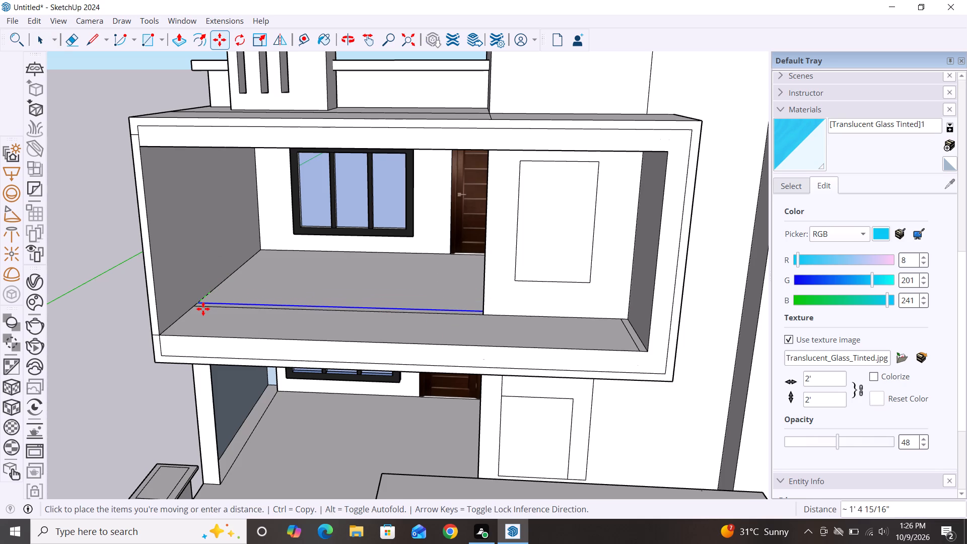
{"action": "left_click", "coordinate": [202, 310]}
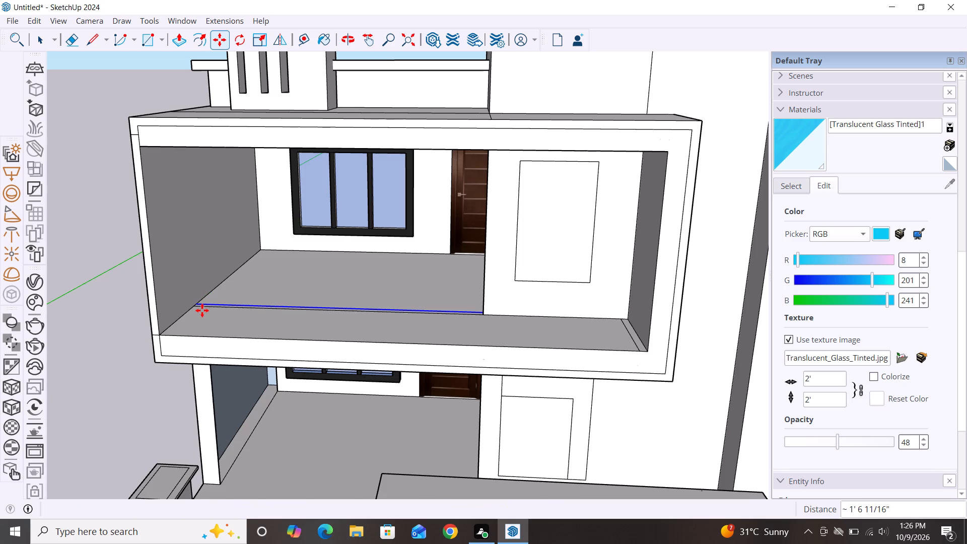
{"action": "key", "text": "space"}
Push/Pull the thin strip on the upper balcony floor up 2' 7 3/8" to form a slim parapet.
{"action": "scroll", "coordinate": [295, 314], "scroll_direction": "up", "scroll_amount": 4}
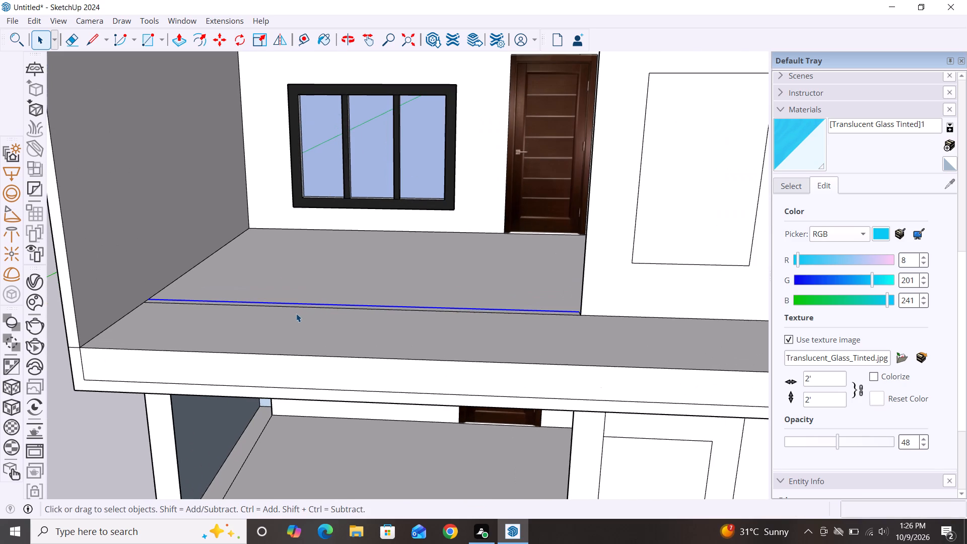
{"action": "key", "text": "p"}
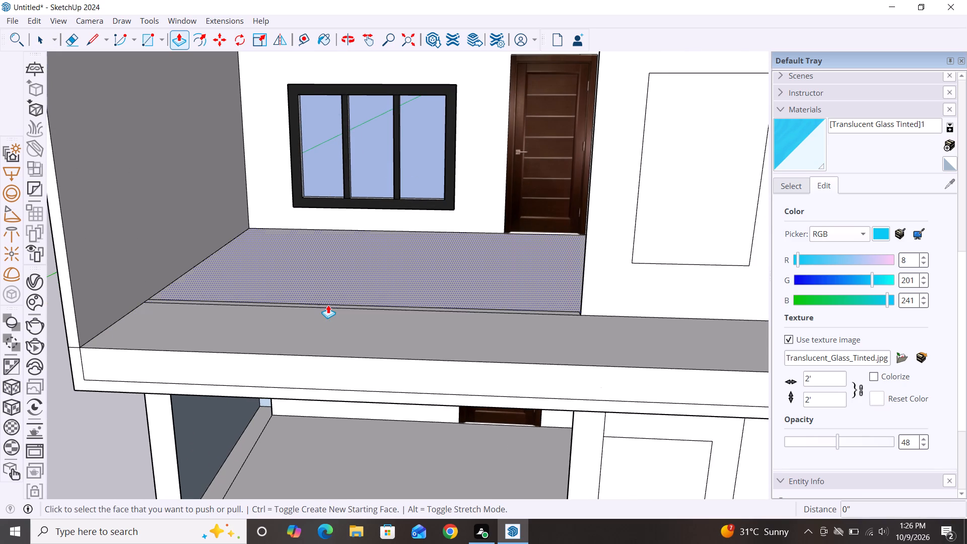
{"action": "left_click", "coordinate": [328, 305]}
{"action": "key", "text": "Escape"}
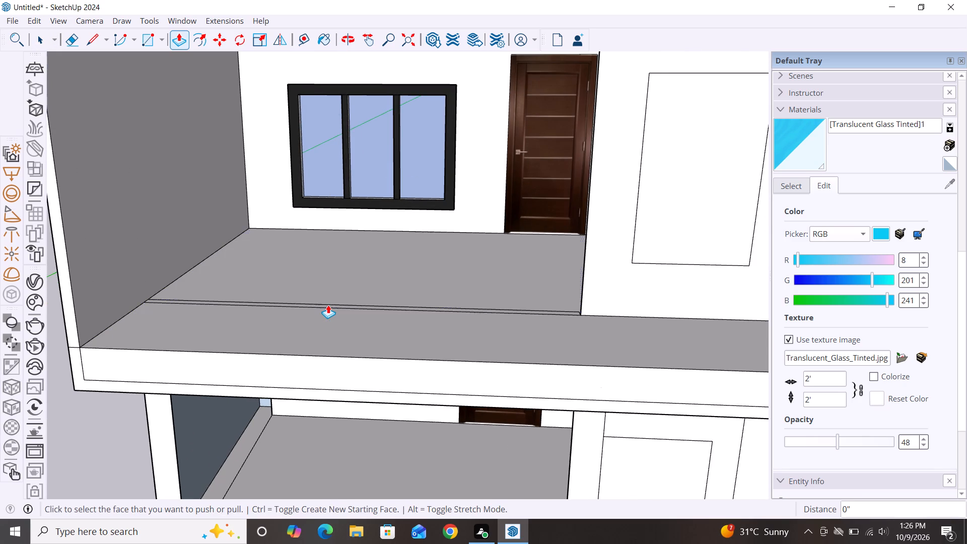
{"action": "left_click", "coordinate": [333, 305]}
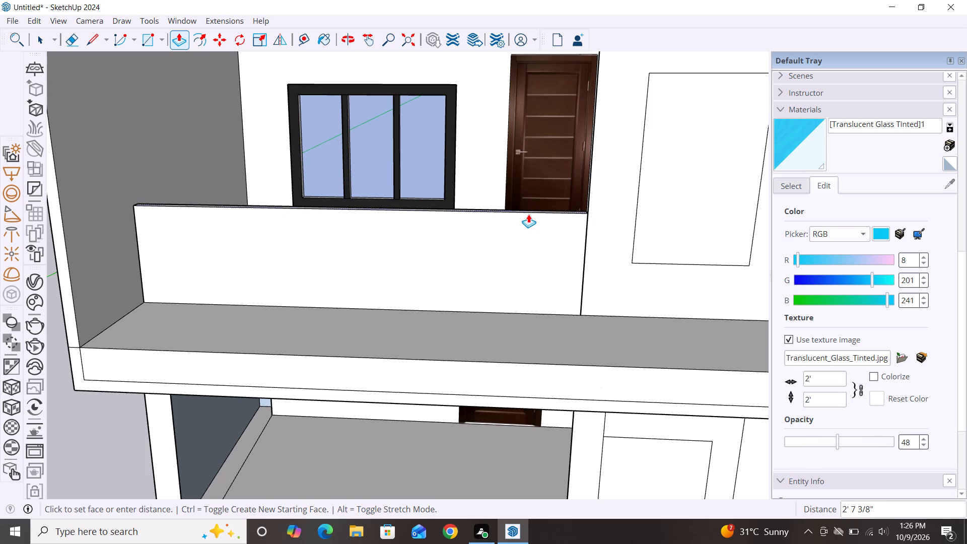
{"action": "left_click", "coordinate": [528, 214]}
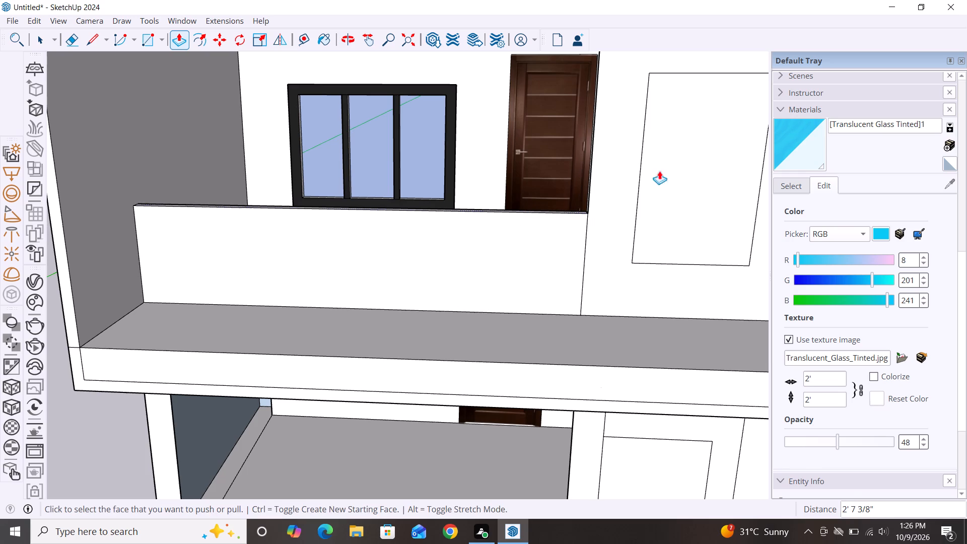
{"action": "key", "text": "space"}
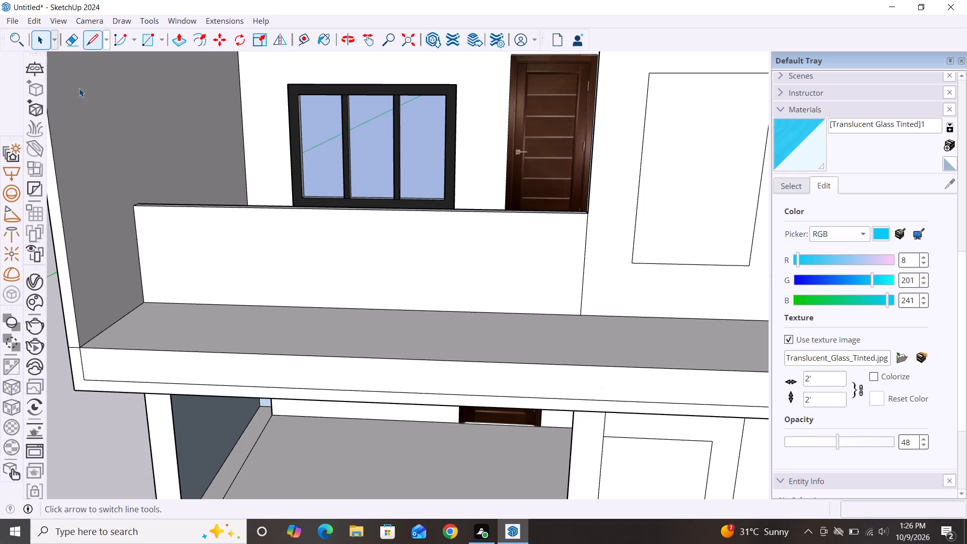
Draw a small rectangle about 2 15/16" by 1 13/16" on the balcony's side wall, just above the parapet's end.
{"action": "scroll", "coordinate": [331, 282], "scroll_direction": "down", "scroll_amount": 2}
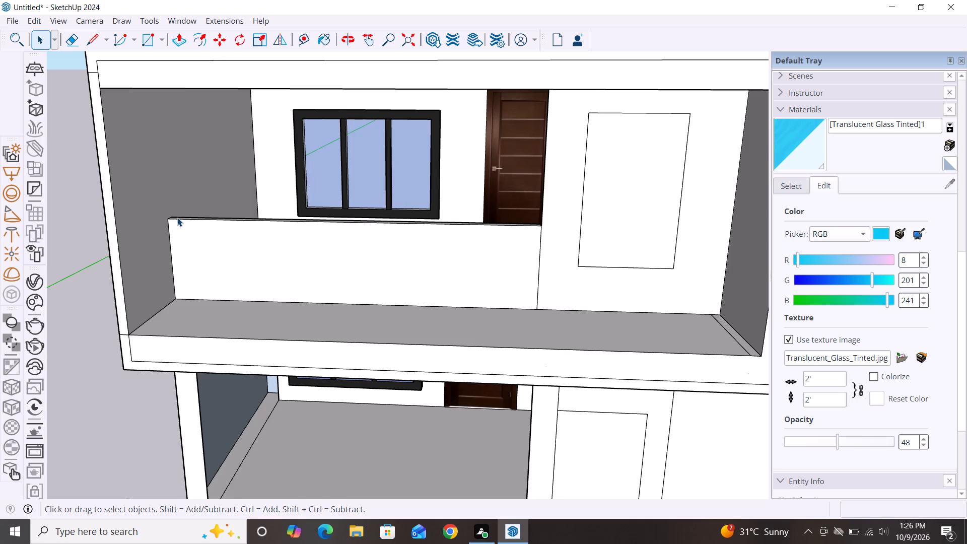
{"action": "scroll", "coordinate": [176, 218], "scroll_direction": "up", "scroll_amount": 10}
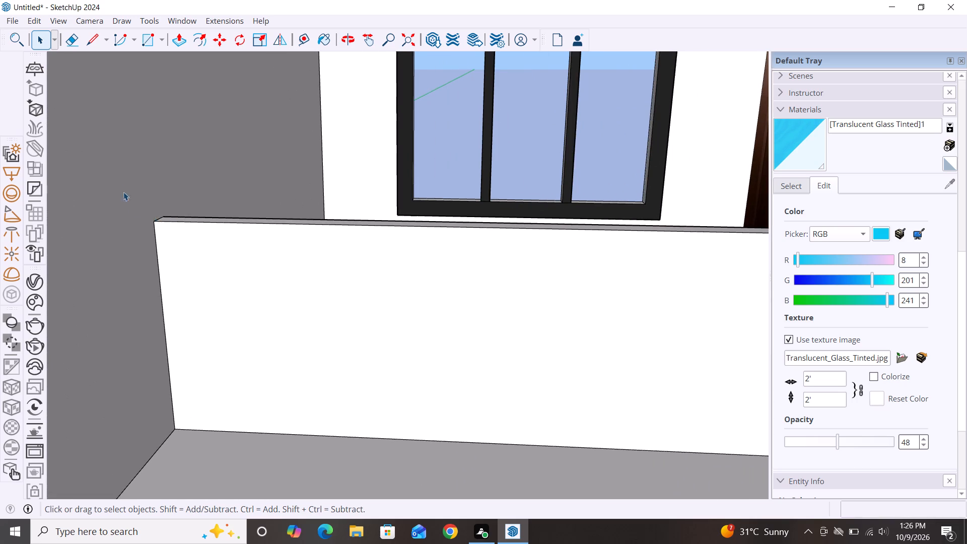
{"action": "scroll", "coordinate": [118, 183], "scroll_direction": "down", "scroll_amount": 6}
{"action": "scroll", "coordinate": [252, 275], "scroll_direction": "down", "scroll_amount": 3}
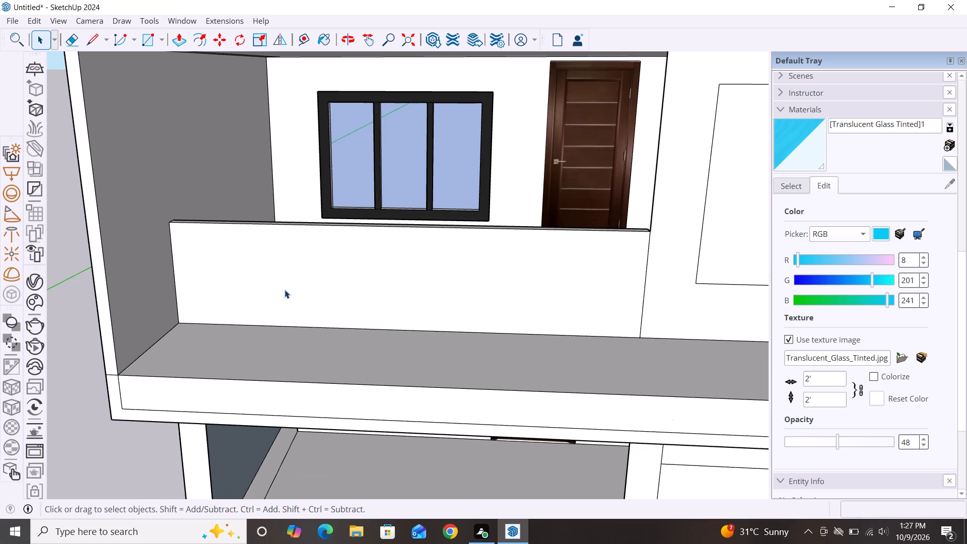
{"action": "middle_click_drag", "start_coordinate": [285, 291], "coordinate": [346, 292]}
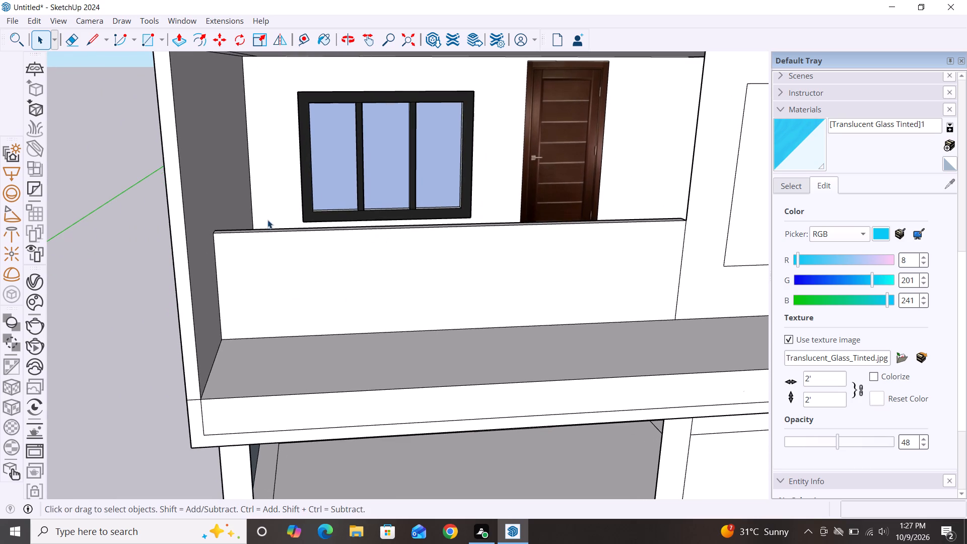
{"action": "scroll", "coordinate": [214, 219], "scroll_direction": "up", "scroll_amount": 7}
{"action": "middle_click_drag", "start_coordinate": [225, 297], "coordinate": [167, 282]}
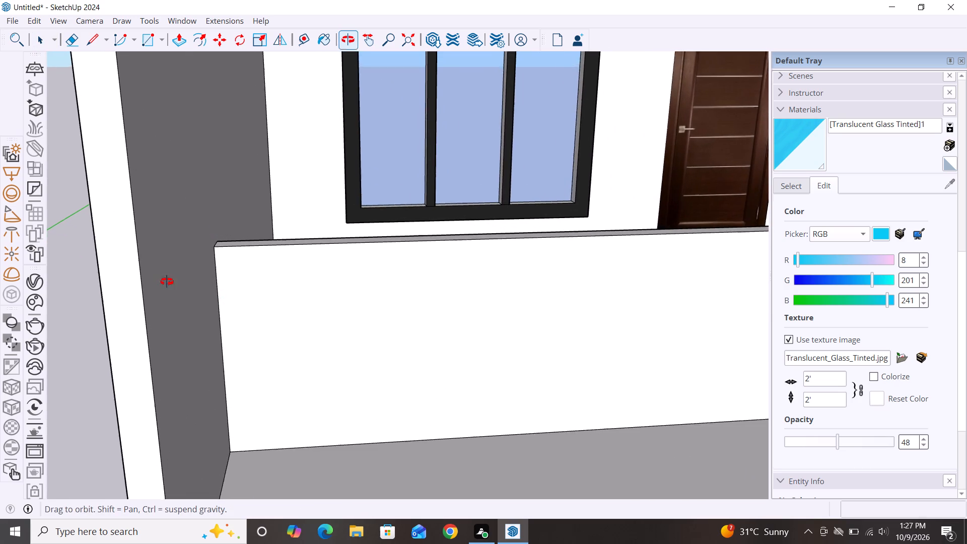
{"action": "middle_click_drag", "start_coordinate": [167, 282], "coordinate": [133, 284]}
{"action": "key", "text": "r"}
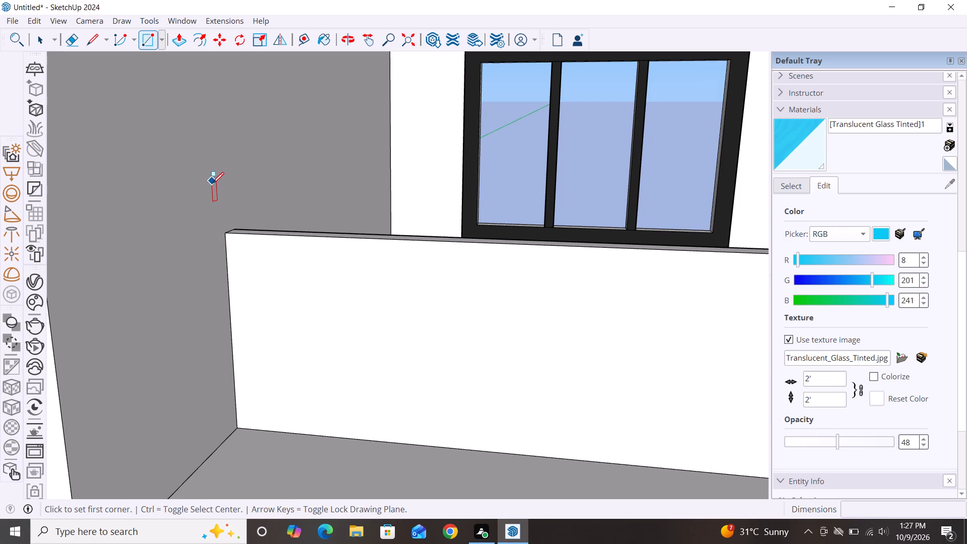
{"action": "left_click", "coordinate": [213, 192]}
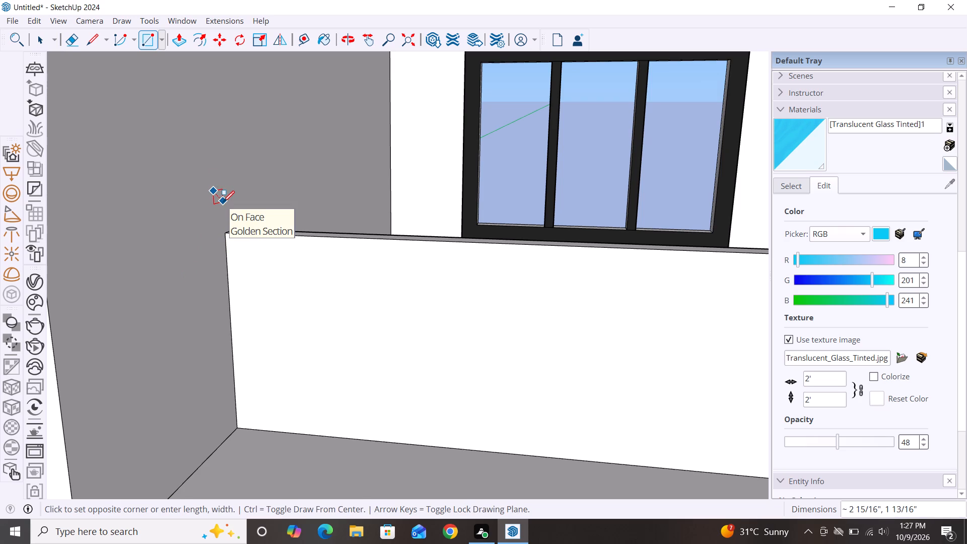
{"action": "left_click", "coordinate": [223, 202]}
{"action": "scroll", "coordinate": [227, 201], "scroll_direction": "up", "scroll_amount": 12}
{"action": "key", "text": "space"}
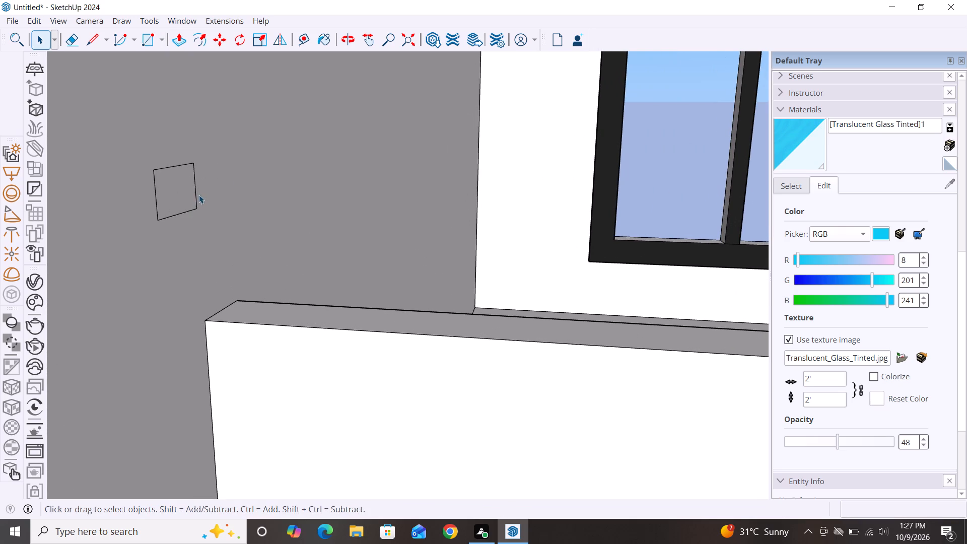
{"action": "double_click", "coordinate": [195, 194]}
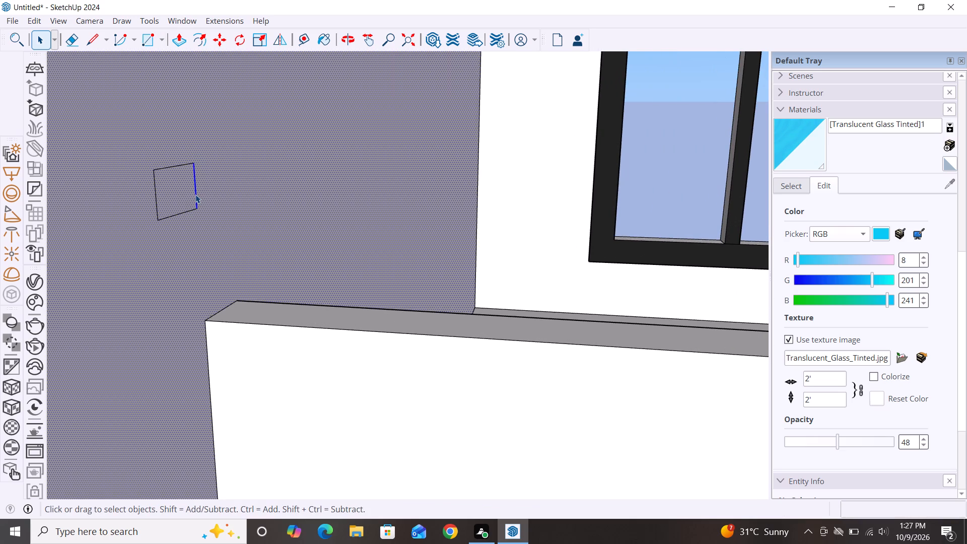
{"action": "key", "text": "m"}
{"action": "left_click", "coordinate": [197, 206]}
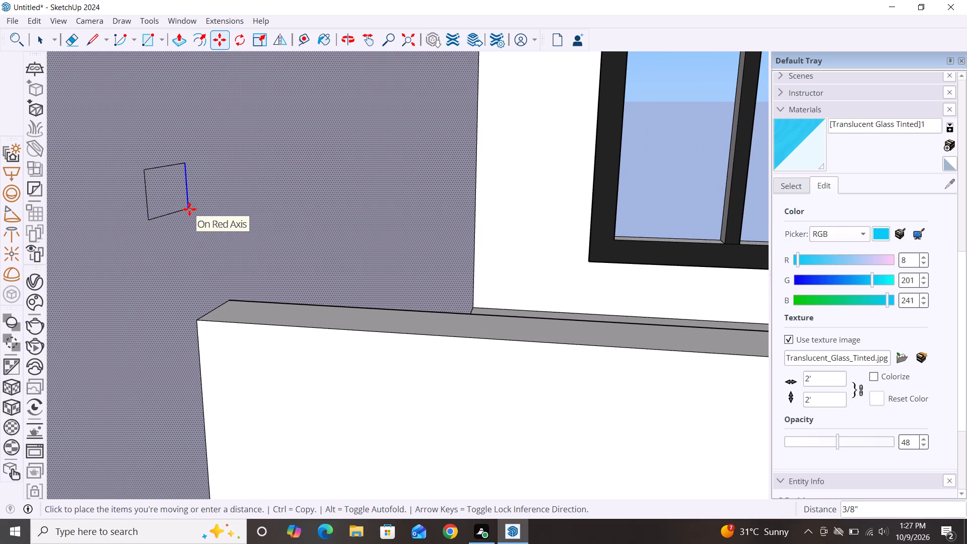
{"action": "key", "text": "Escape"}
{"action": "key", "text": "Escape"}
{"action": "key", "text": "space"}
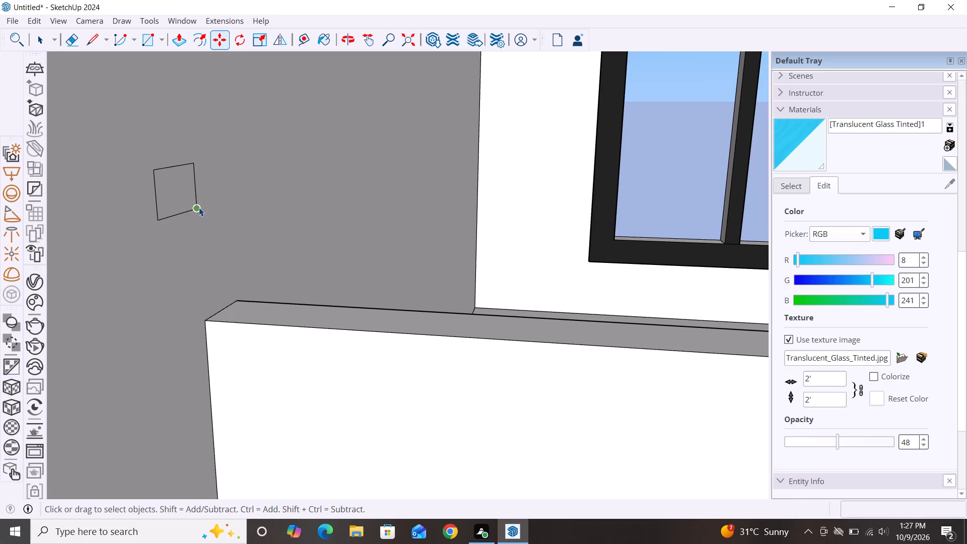
Move the inner vertical edge of the small wall rectangle about 1 7/16" towards its outer edge, narrowing the handrail profile.
{"action": "left_click", "coordinate": [197, 200]}
{"action": "key", "text": "m"}
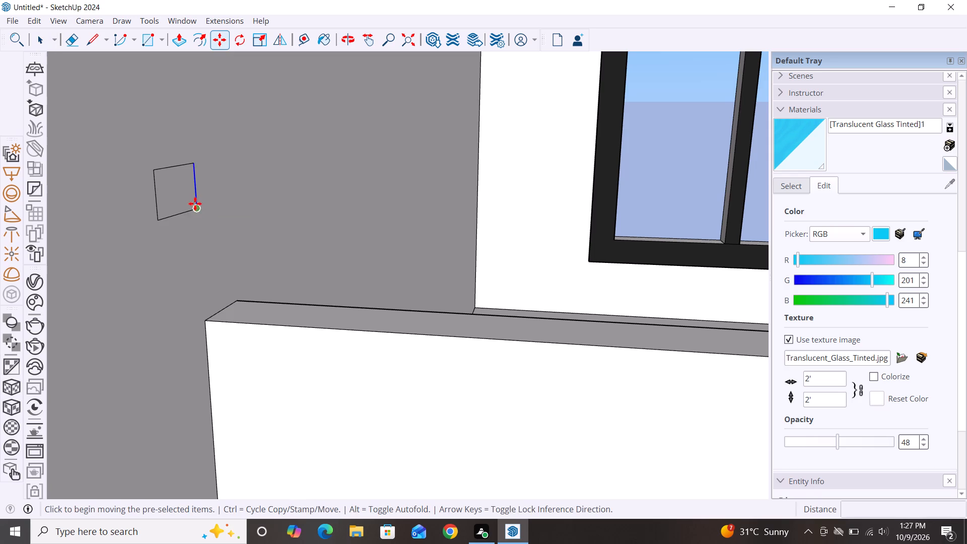
{"action": "left_click", "coordinate": [197, 205]}
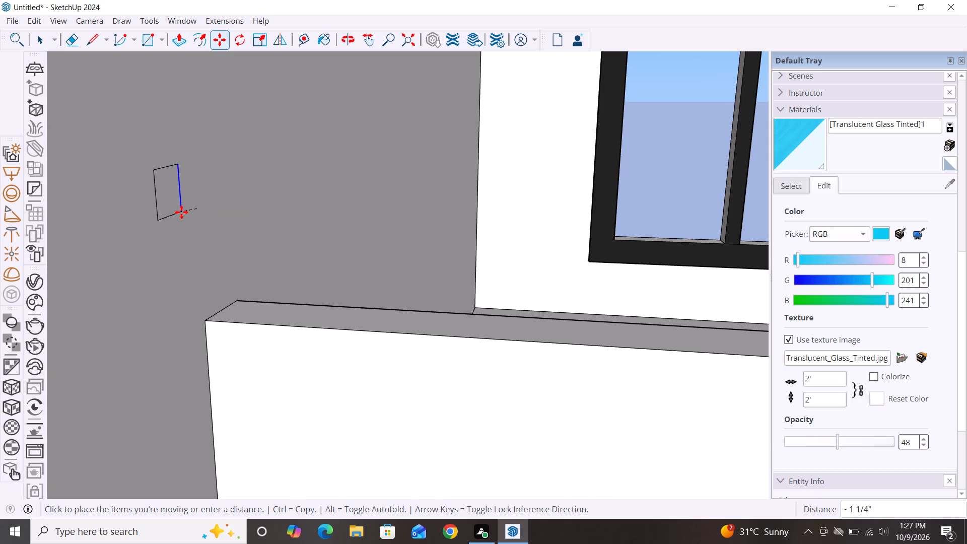
{"action": "left_click", "coordinate": [179, 214]}
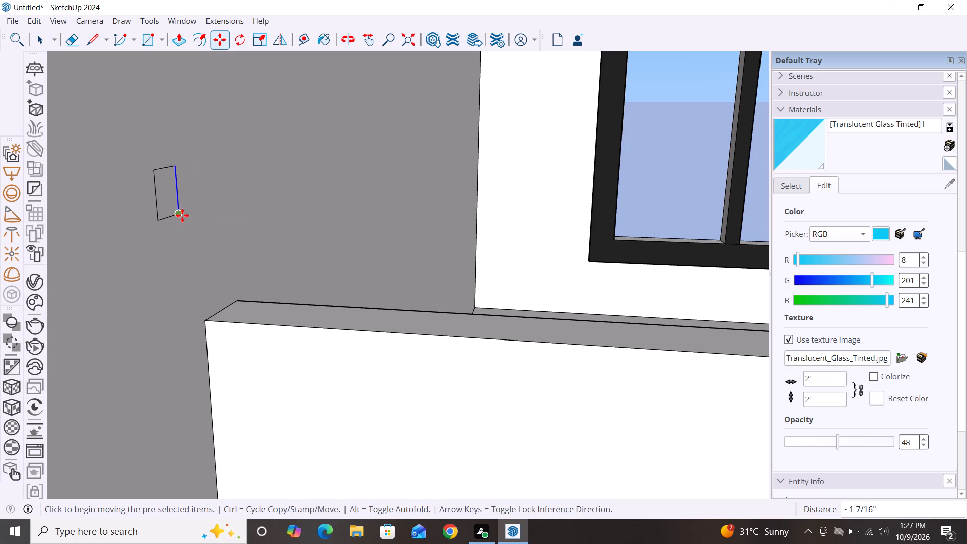
{"action": "key", "text": "space"}
Push/Pull the narrowed rectangle about 11' 5 9/16" across the balcony to form a handrail bar above the parapet.
{"action": "scroll", "coordinate": [123, 193], "scroll_direction": "down", "scroll_amount": 3}
{"action": "scroll", "coordinate": [175, 183], "scroll_direction": "down", "scroll_amount": 6}
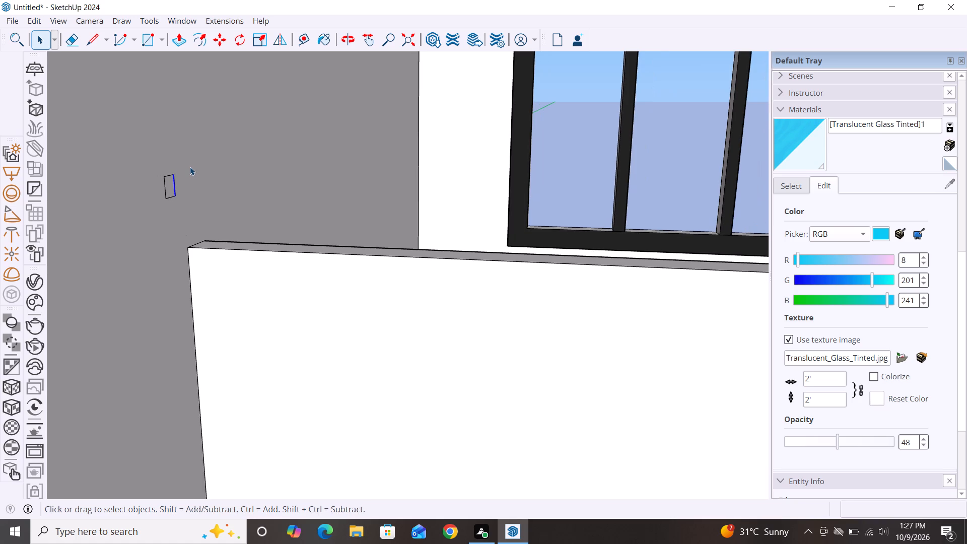
{"action": "key", "text": "p"}
{"action": "left_click", "coordinate": [167, 188]}
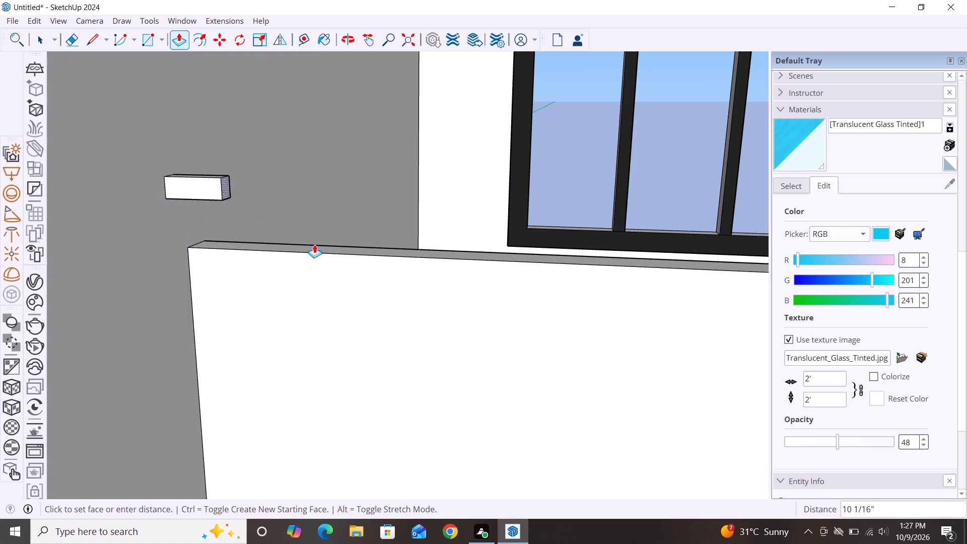
{"action": "scroll", "coordinate": [162, 209], "scroll_direction": "down", "scroll_amount": 7}
{"action": "scroll", "coordinate": [73, 160], "scroll_direction": "down", "scroll_amount": 7}
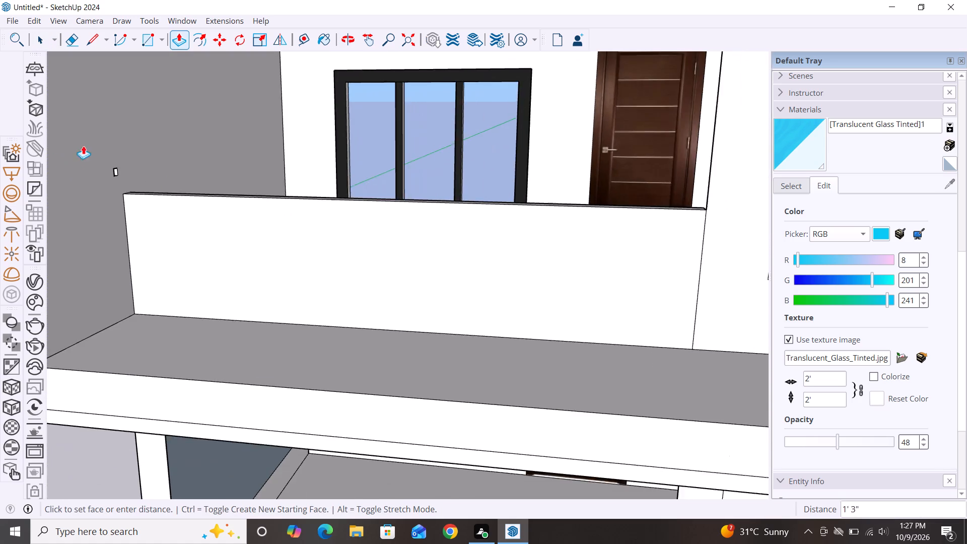
{"action": "scroll", "coordinate": [83, 146], "scroll_direction": "down", "scroll_amount": 7}
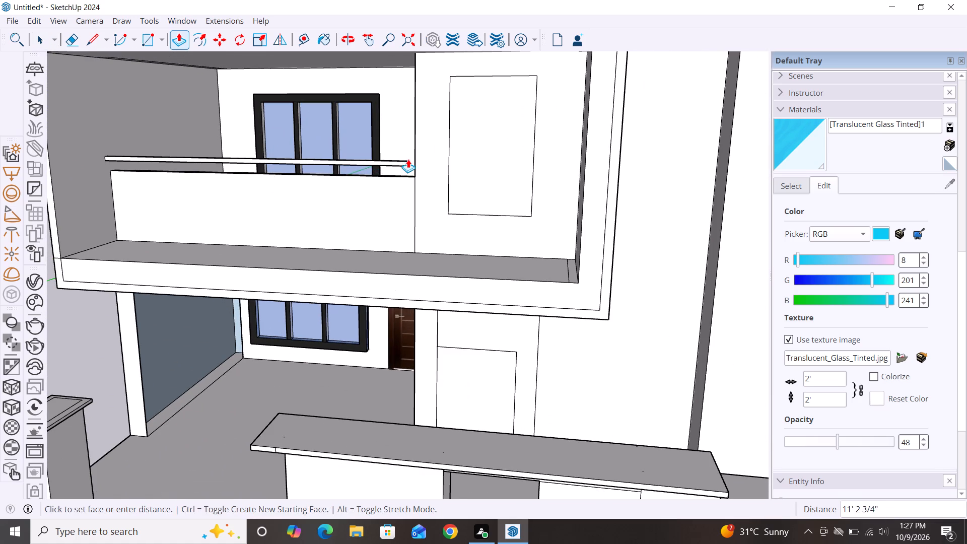
{"action": "left_click", "coordinate": [413, 174]}
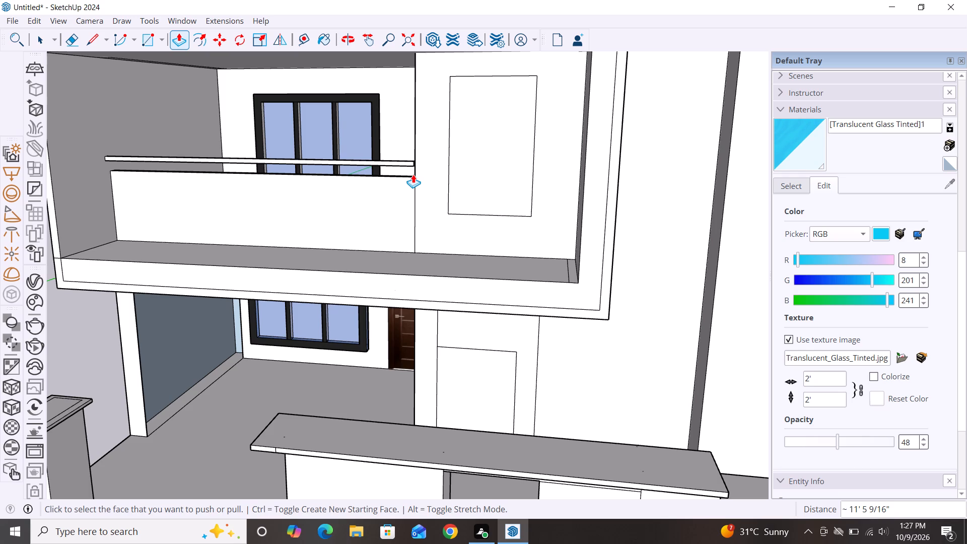
{"action": "key", "text": "space"}
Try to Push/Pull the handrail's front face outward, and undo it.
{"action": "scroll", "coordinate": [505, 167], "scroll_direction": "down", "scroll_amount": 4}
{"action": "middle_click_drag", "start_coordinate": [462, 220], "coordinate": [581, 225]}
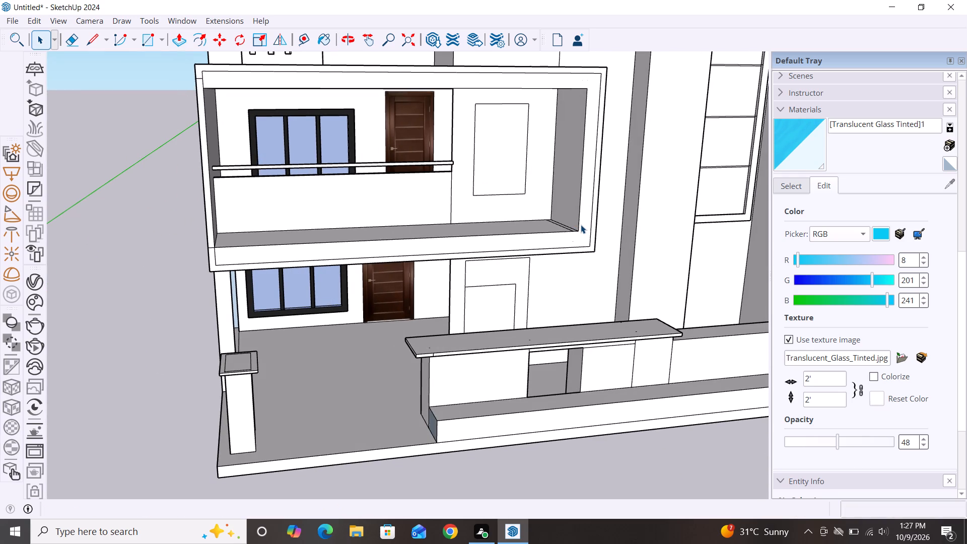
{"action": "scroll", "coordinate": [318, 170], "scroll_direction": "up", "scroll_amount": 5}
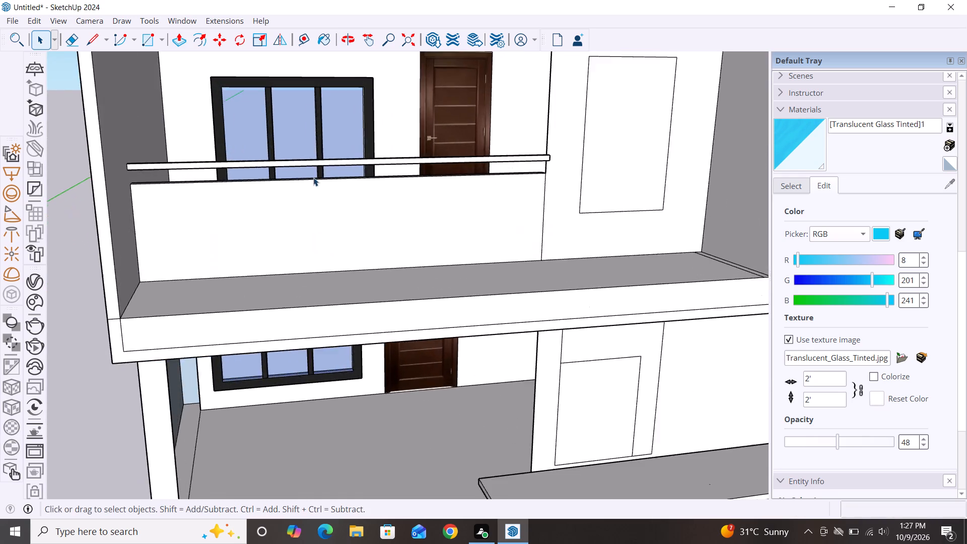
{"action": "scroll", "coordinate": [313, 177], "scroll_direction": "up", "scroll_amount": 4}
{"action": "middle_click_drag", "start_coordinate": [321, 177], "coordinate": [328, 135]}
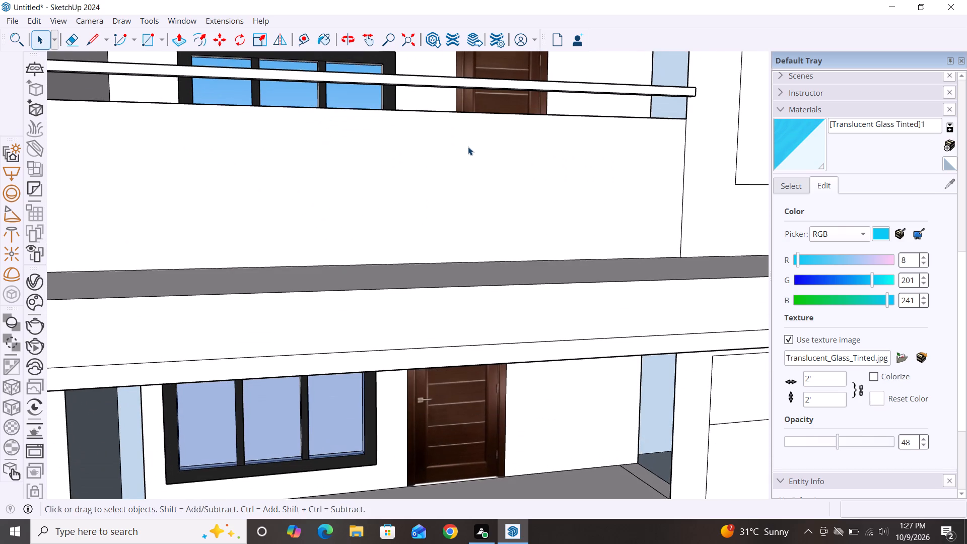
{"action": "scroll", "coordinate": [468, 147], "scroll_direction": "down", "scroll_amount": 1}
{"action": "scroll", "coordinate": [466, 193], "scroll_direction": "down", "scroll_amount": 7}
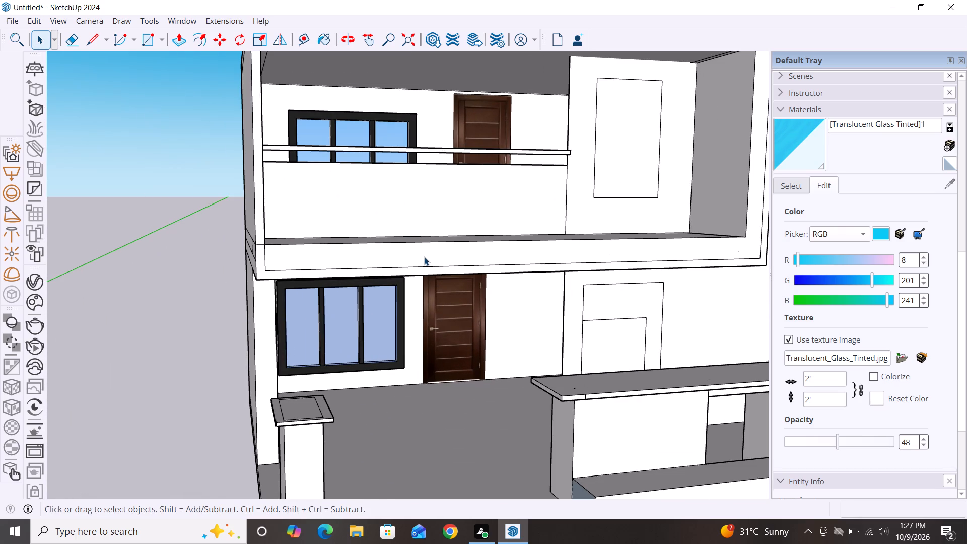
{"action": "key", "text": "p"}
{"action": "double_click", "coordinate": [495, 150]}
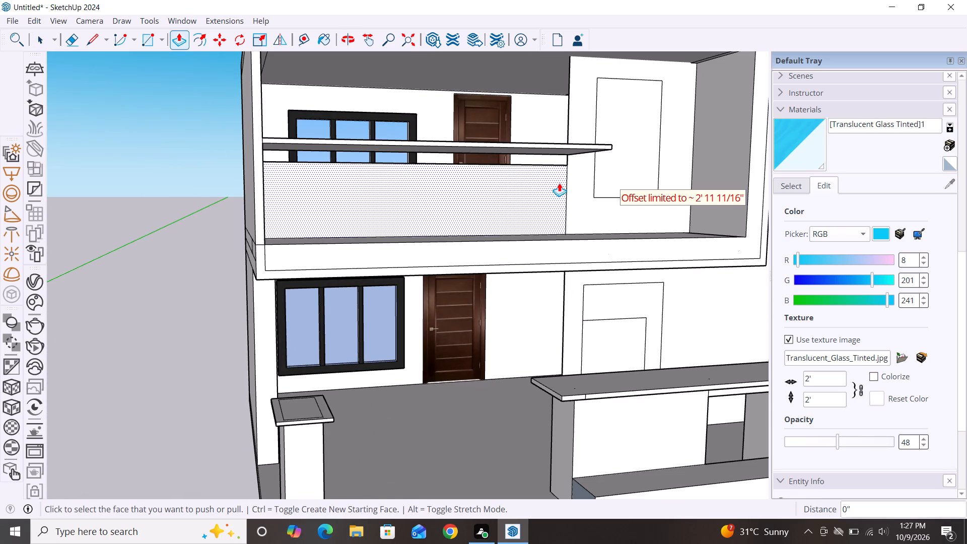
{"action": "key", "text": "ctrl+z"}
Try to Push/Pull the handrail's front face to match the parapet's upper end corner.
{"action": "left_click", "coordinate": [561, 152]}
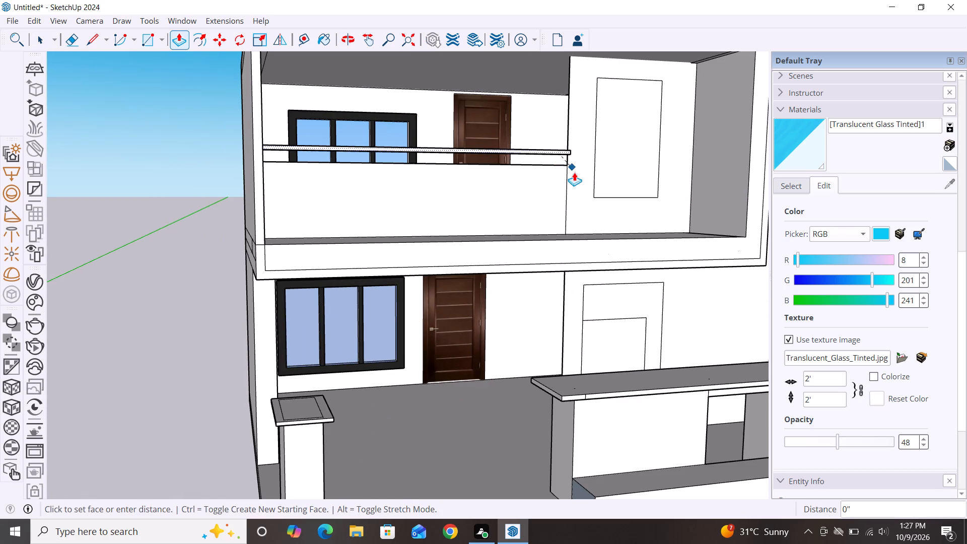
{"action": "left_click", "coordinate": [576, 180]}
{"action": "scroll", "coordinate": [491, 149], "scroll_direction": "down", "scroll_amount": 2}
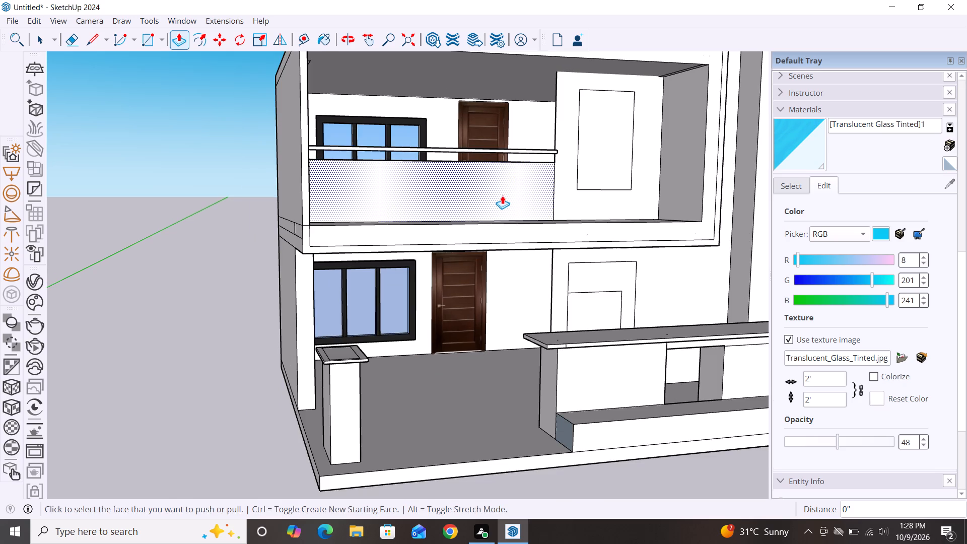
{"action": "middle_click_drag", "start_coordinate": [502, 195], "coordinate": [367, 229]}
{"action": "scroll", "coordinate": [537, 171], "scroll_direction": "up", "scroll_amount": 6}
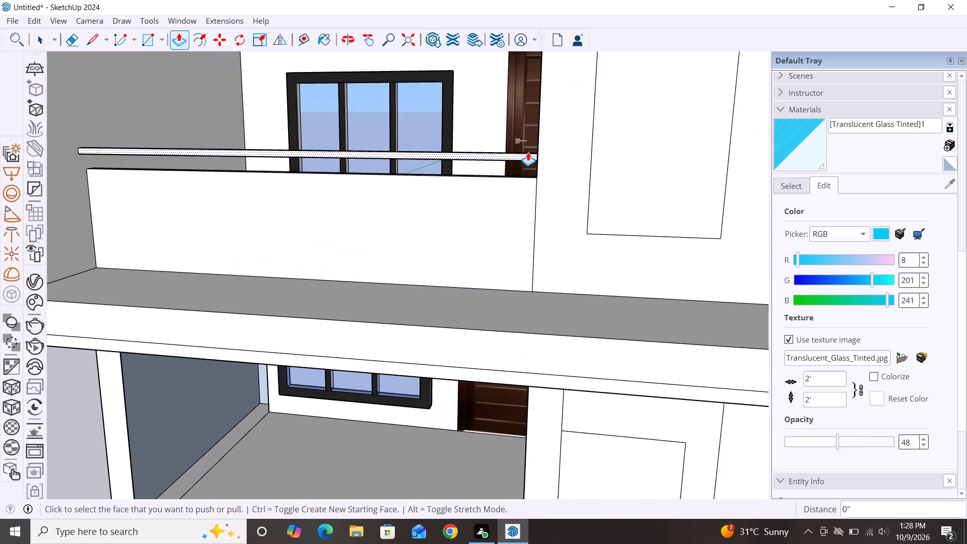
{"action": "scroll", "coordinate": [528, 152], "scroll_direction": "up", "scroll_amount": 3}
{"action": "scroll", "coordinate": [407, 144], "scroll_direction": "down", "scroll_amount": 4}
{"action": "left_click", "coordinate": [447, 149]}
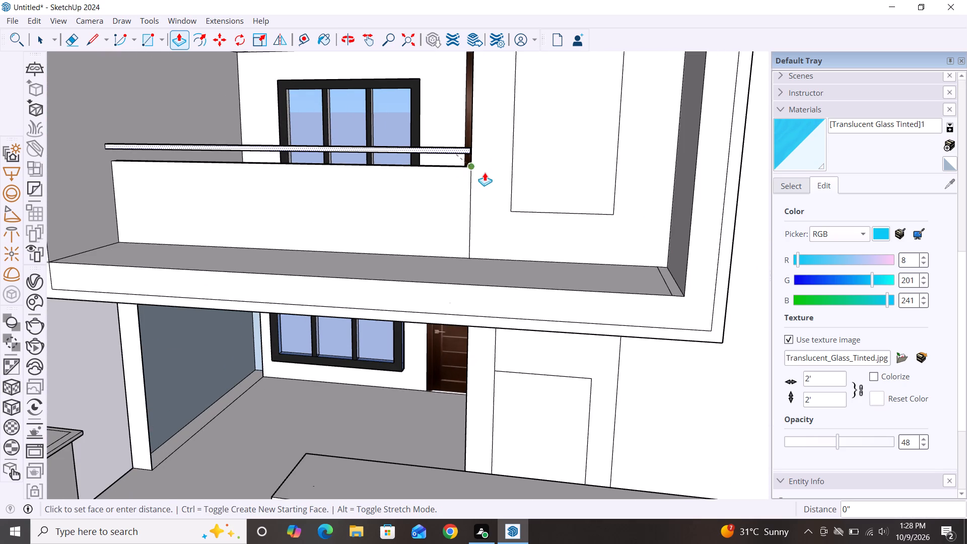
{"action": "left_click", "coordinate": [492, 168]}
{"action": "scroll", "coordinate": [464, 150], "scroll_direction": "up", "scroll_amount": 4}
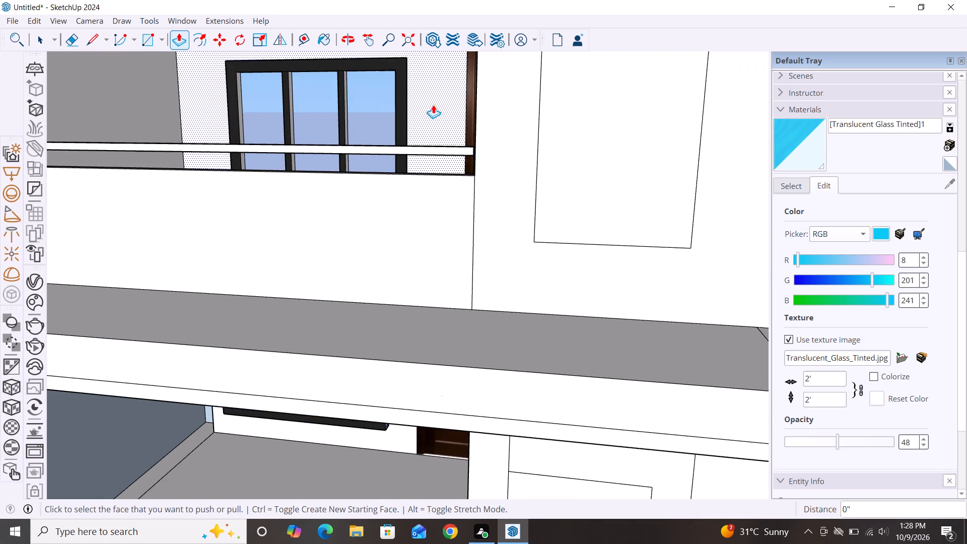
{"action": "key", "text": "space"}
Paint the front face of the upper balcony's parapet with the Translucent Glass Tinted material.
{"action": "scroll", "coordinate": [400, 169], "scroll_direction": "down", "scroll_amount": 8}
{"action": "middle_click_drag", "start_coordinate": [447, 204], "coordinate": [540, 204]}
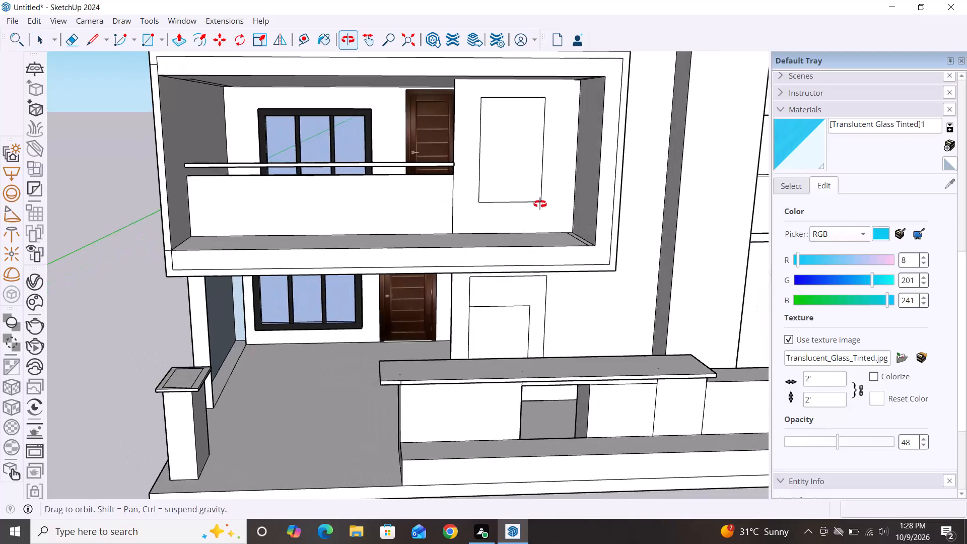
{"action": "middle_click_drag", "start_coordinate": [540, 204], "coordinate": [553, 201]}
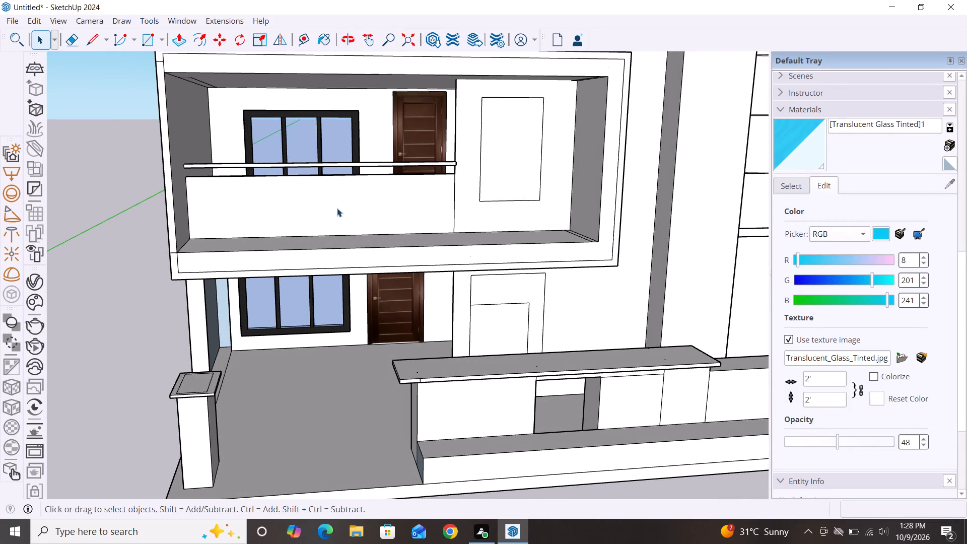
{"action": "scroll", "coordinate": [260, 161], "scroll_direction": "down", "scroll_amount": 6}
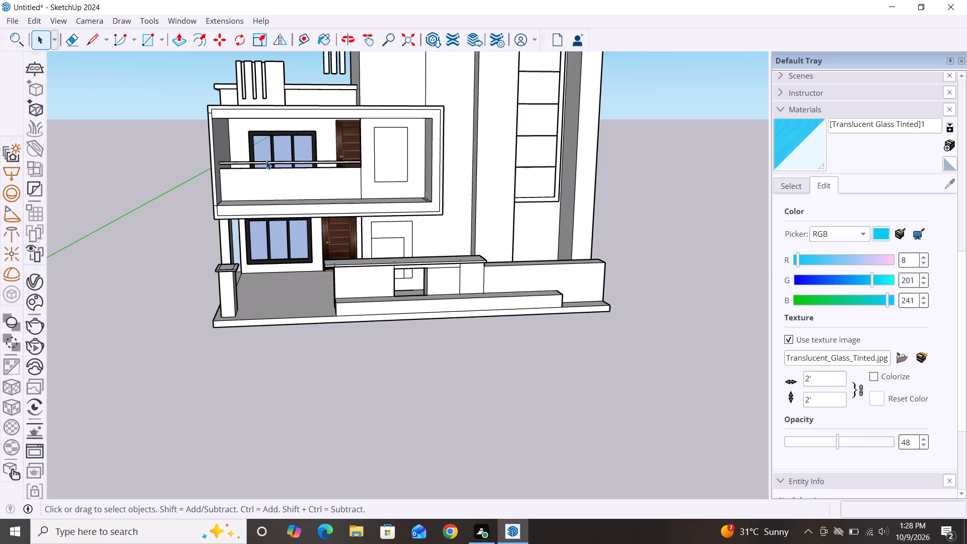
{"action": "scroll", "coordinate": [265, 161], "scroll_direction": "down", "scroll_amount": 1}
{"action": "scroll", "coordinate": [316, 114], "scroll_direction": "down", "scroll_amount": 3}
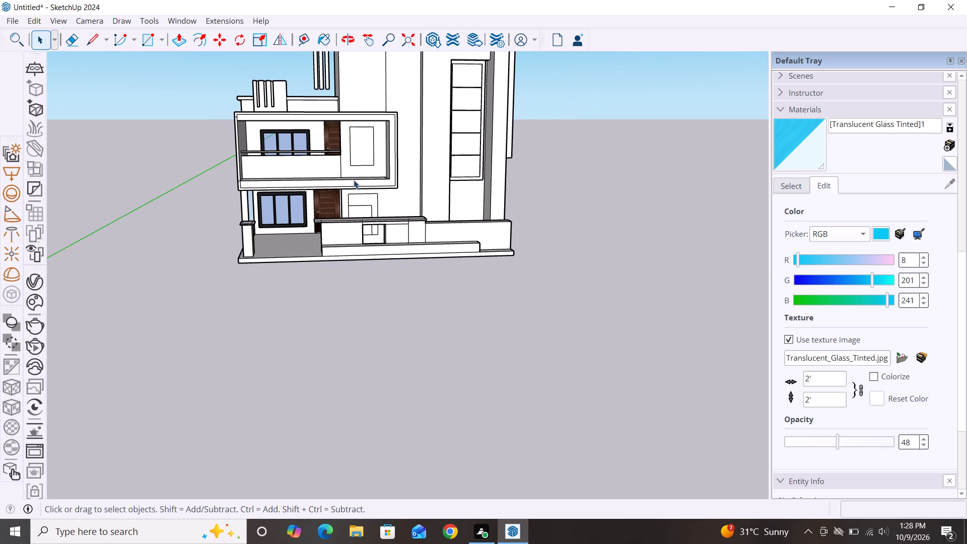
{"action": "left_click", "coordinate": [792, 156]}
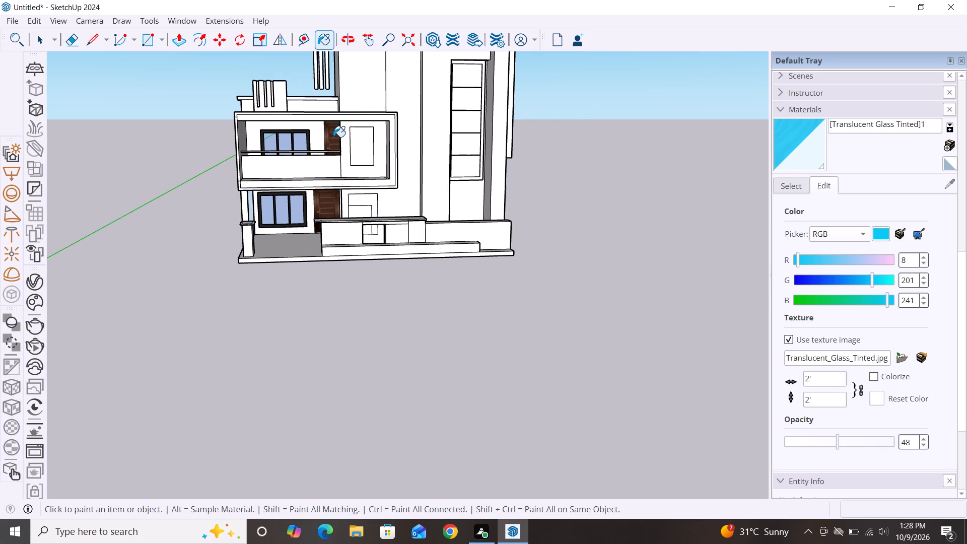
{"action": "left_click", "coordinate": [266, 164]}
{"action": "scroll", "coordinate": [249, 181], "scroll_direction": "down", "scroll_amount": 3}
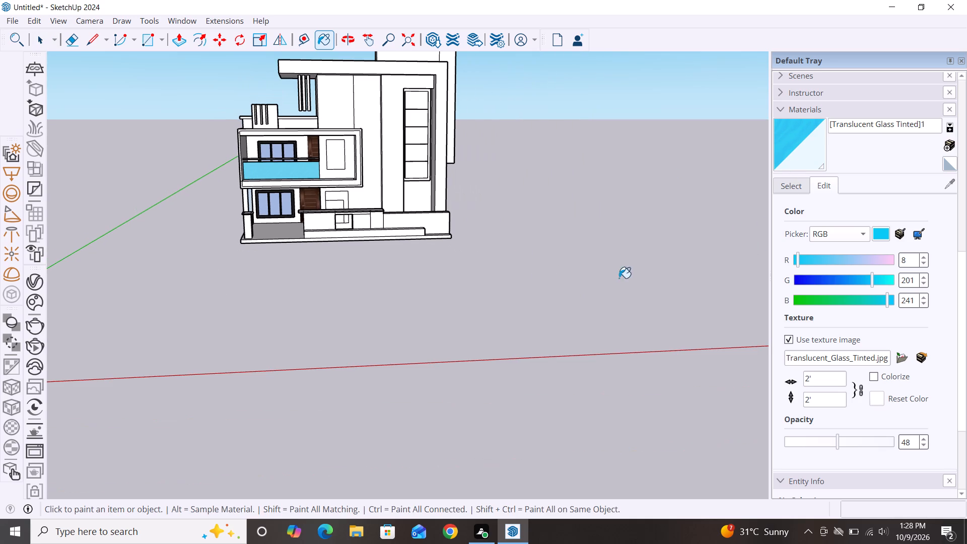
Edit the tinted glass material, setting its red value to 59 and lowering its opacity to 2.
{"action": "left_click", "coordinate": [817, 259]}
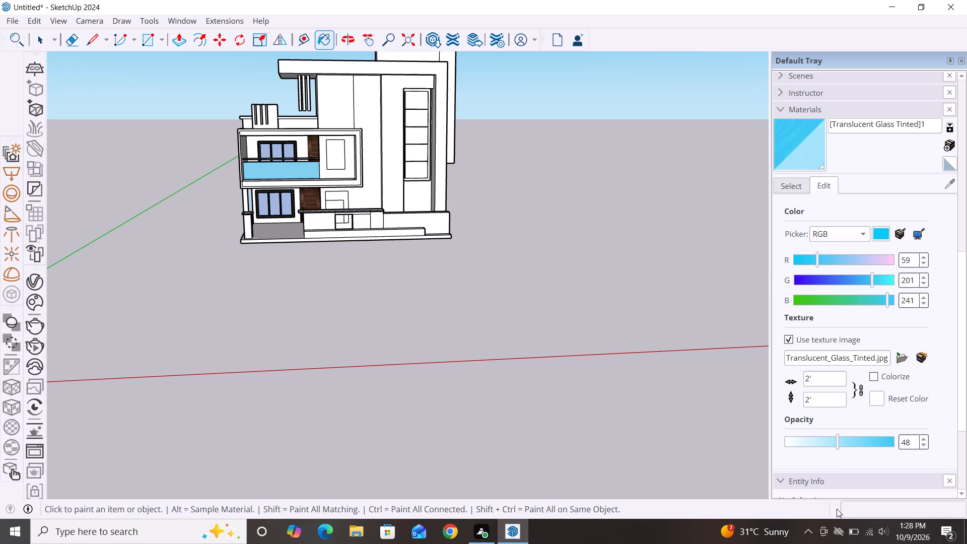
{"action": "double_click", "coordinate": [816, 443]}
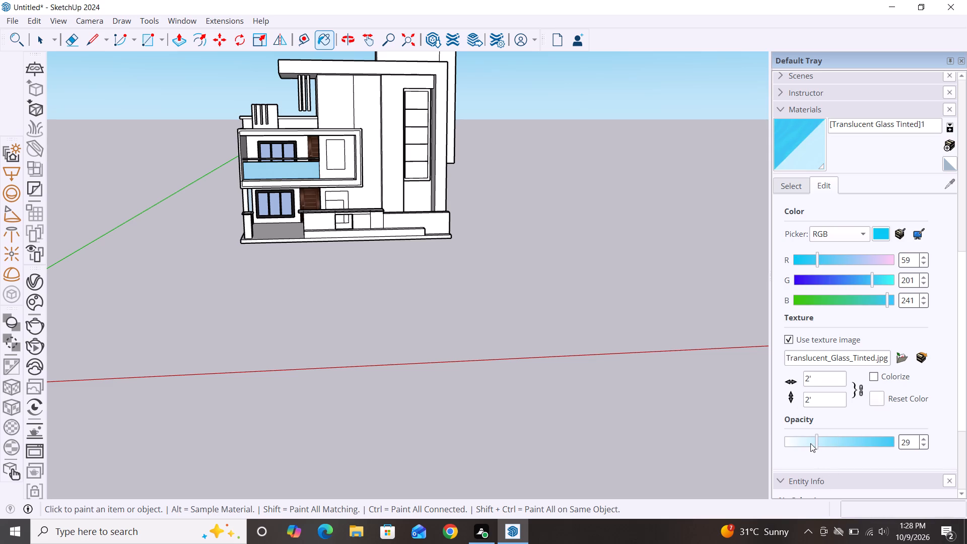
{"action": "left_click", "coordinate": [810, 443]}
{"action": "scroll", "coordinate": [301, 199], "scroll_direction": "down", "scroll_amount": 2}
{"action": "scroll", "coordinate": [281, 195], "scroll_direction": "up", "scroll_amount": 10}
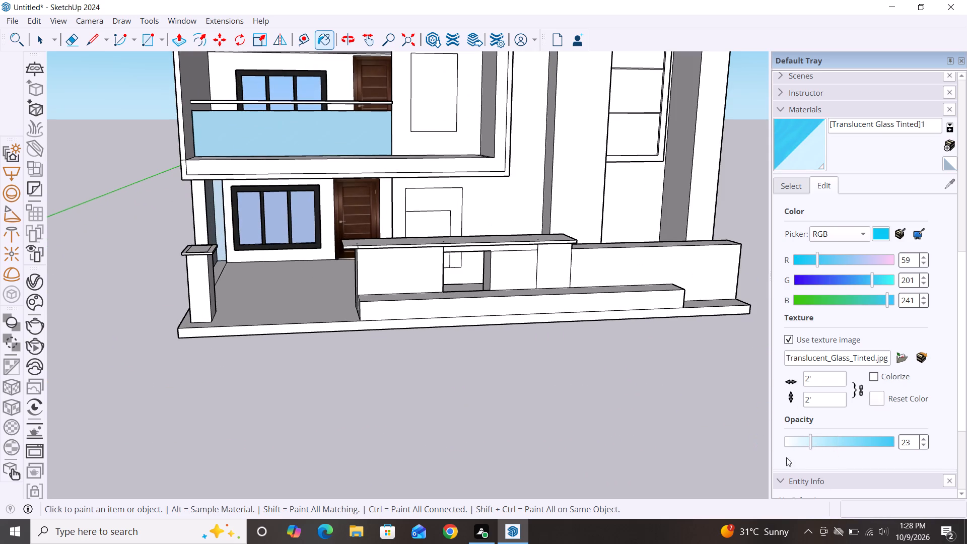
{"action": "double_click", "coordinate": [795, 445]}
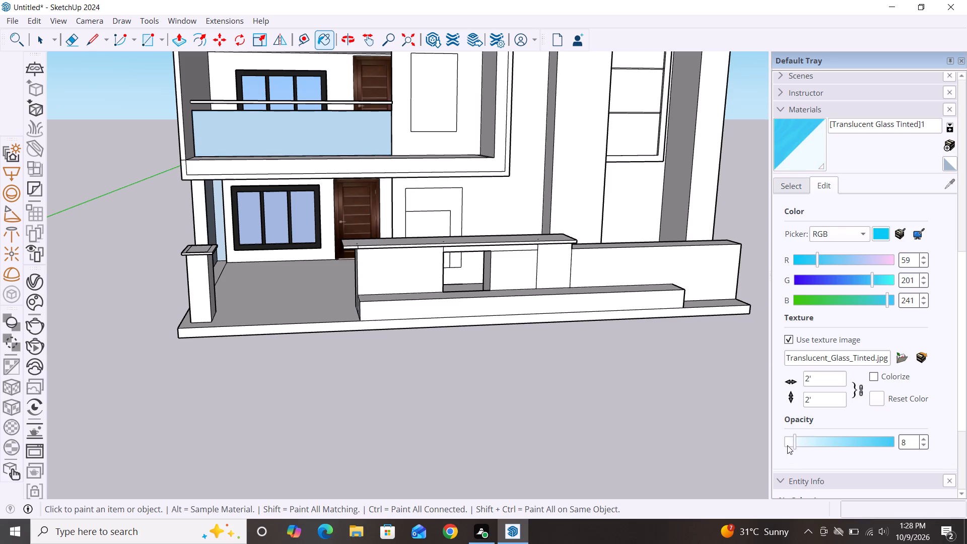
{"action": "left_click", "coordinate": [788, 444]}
Paint the front face of the upper balcony's parapet with Translucent Glass Blue from the Glass and Mirrors collection.
{"action": "scroll", "coordinate": [424, 148], "scroll_direction": "down", "scroll_amount": 1}
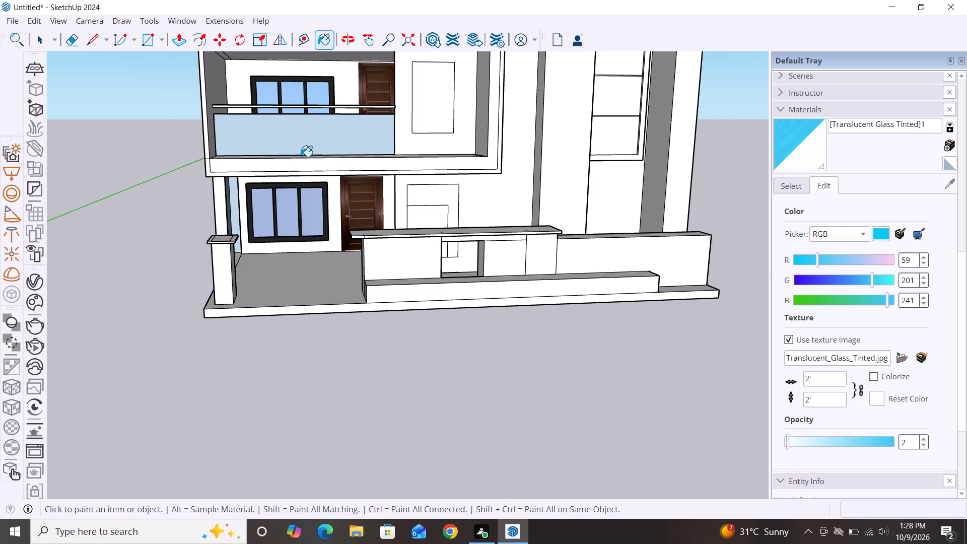
{"action": "scroll", "coordinate": [279, 143], "scroll_direction": "up", "scroll_amount": 18}
{"action": "scroll", "coordinate": [247, 166], "scroll_direction": "down", "scroll_amount": 2}
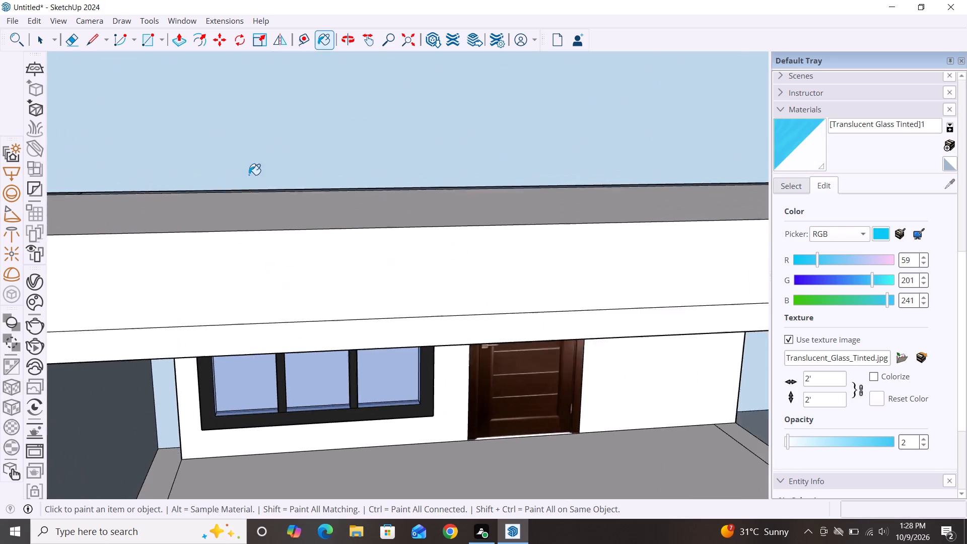
{"action": "scroll", "coordinate": [249, 175], "scroll_direction": "down", "scroll_amount": 13}
{"action": "scroll", "coordinate": [337, 210], "scroll_direction": "down", "scroll_amount": 4}
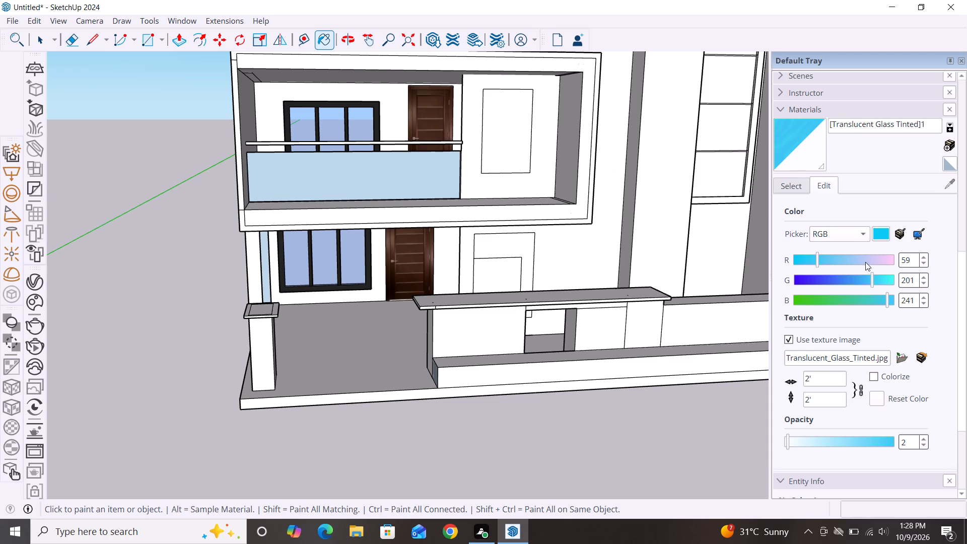
{"action": "left_click", "coordinate": [790, 186]}
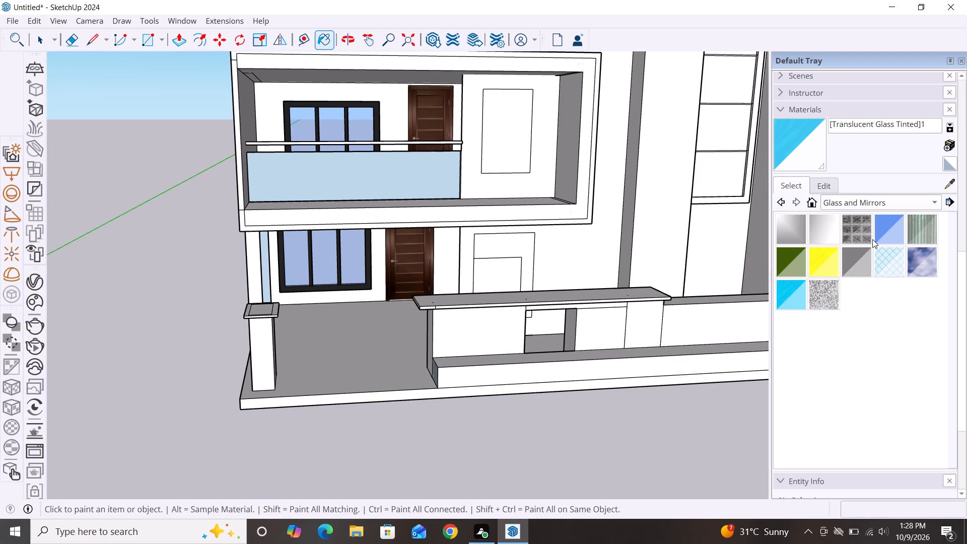
{"action": "left_click", "coordinate": [881, 225]}
{"action": "left_click", "coordinate": [426, 174]}
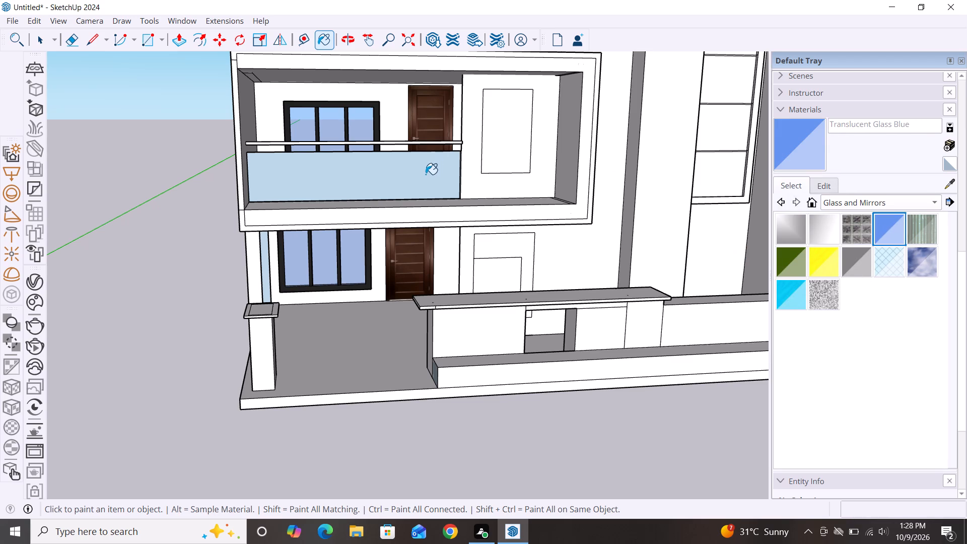
{"action": "scroll", "coordinate": [289, 192], "scroll_direction": "down", "scroll_amount": 6}
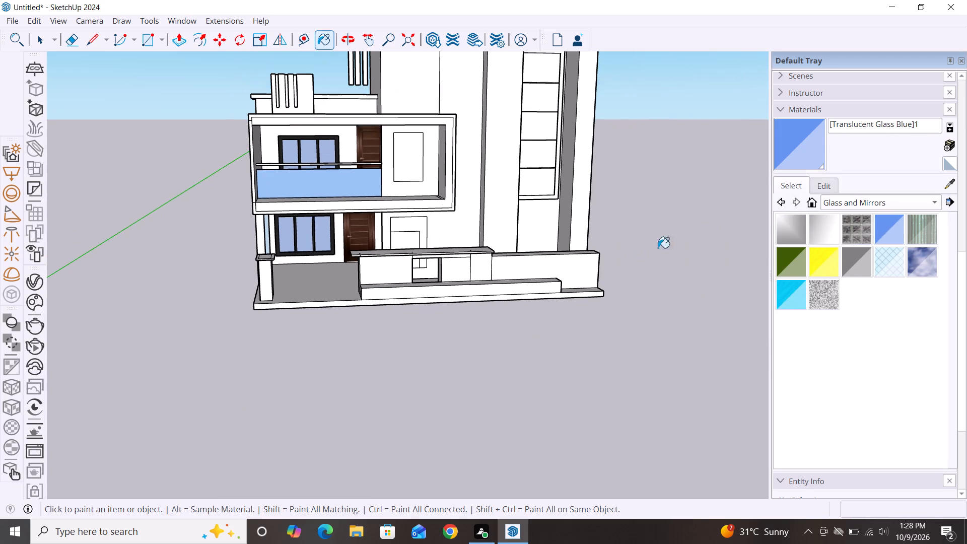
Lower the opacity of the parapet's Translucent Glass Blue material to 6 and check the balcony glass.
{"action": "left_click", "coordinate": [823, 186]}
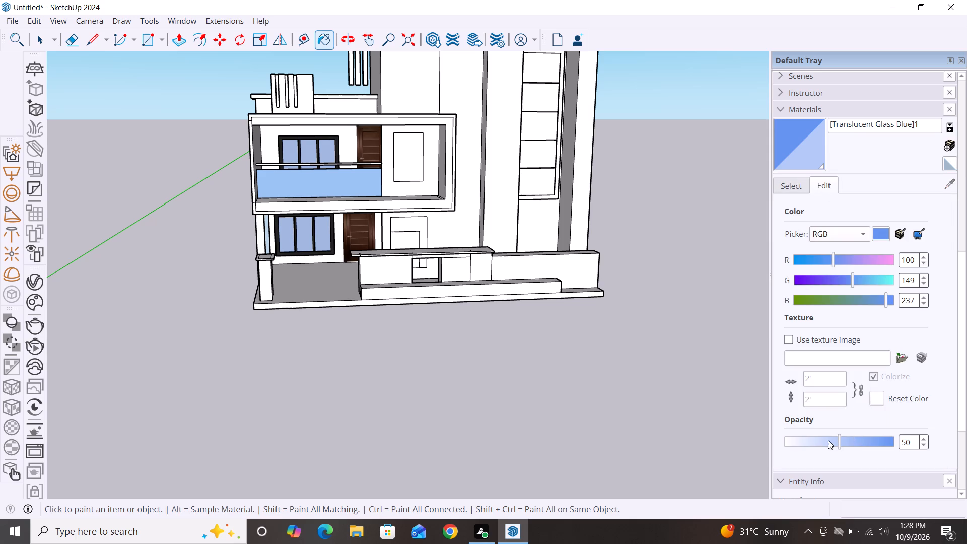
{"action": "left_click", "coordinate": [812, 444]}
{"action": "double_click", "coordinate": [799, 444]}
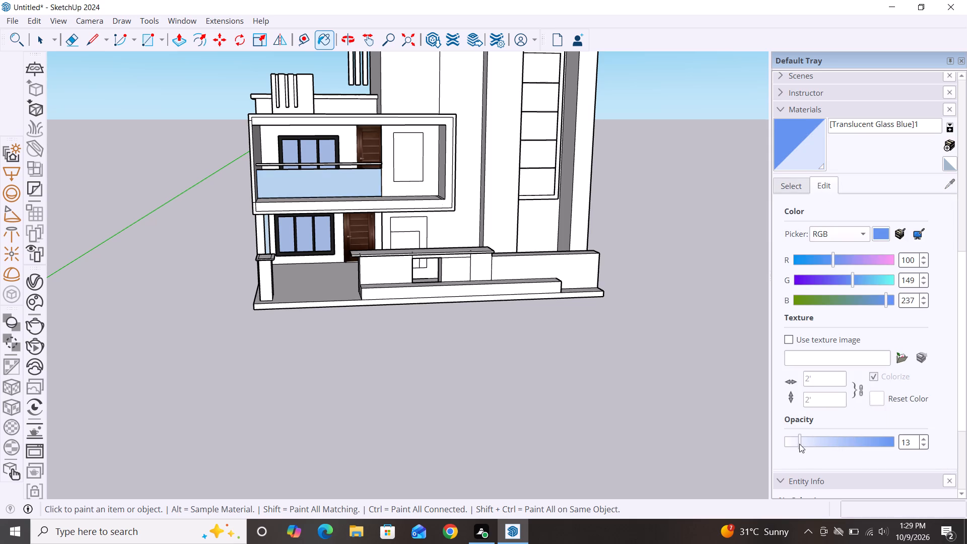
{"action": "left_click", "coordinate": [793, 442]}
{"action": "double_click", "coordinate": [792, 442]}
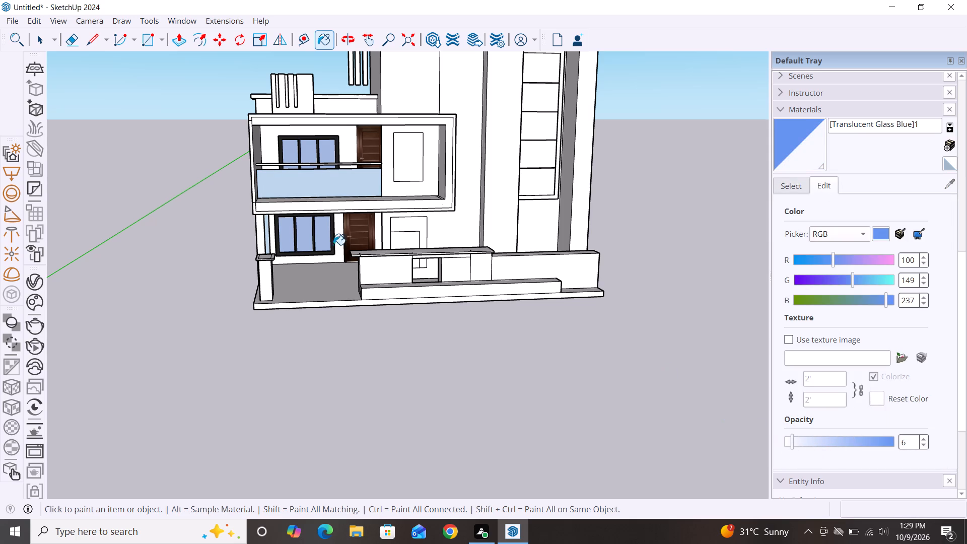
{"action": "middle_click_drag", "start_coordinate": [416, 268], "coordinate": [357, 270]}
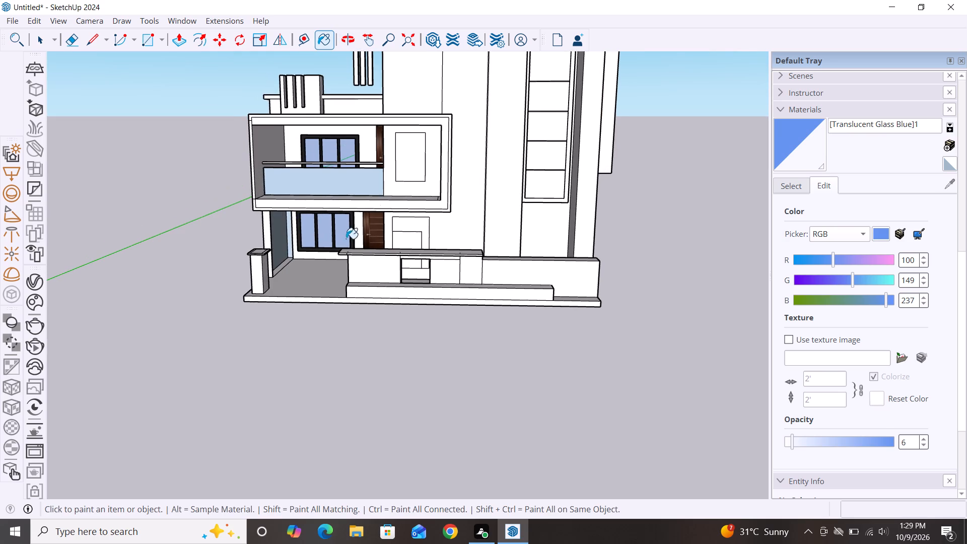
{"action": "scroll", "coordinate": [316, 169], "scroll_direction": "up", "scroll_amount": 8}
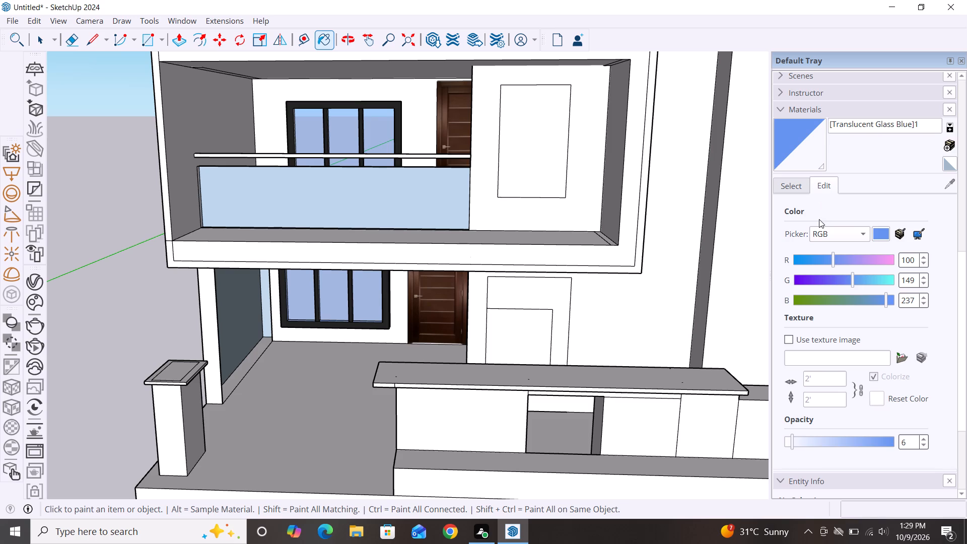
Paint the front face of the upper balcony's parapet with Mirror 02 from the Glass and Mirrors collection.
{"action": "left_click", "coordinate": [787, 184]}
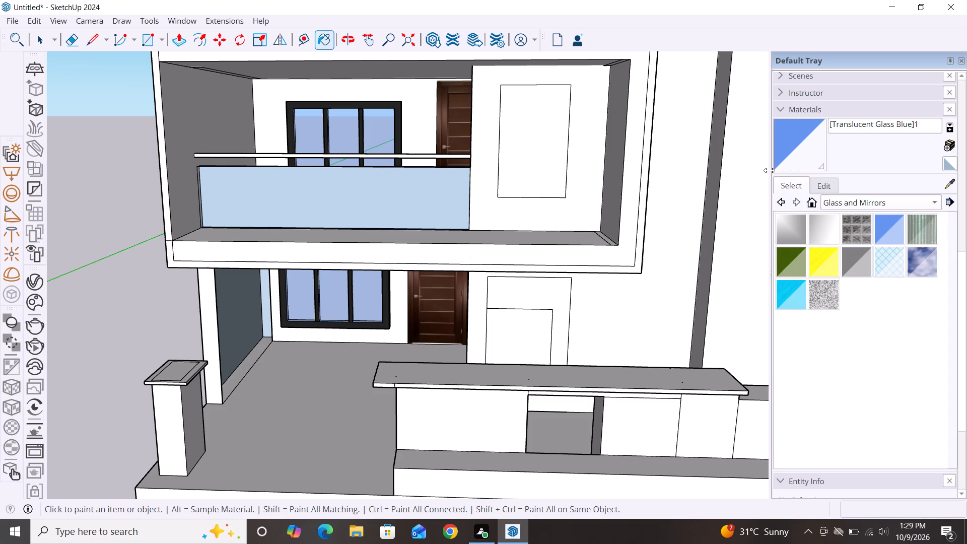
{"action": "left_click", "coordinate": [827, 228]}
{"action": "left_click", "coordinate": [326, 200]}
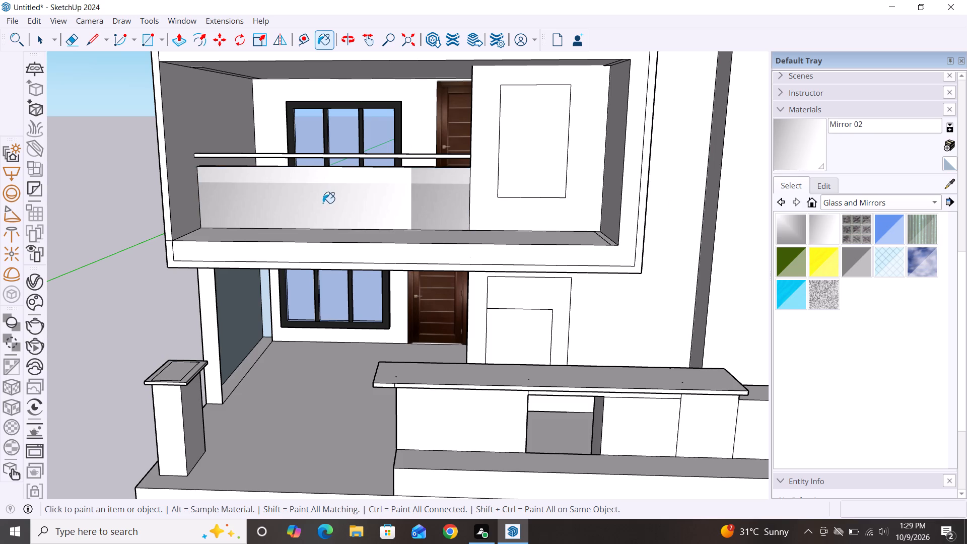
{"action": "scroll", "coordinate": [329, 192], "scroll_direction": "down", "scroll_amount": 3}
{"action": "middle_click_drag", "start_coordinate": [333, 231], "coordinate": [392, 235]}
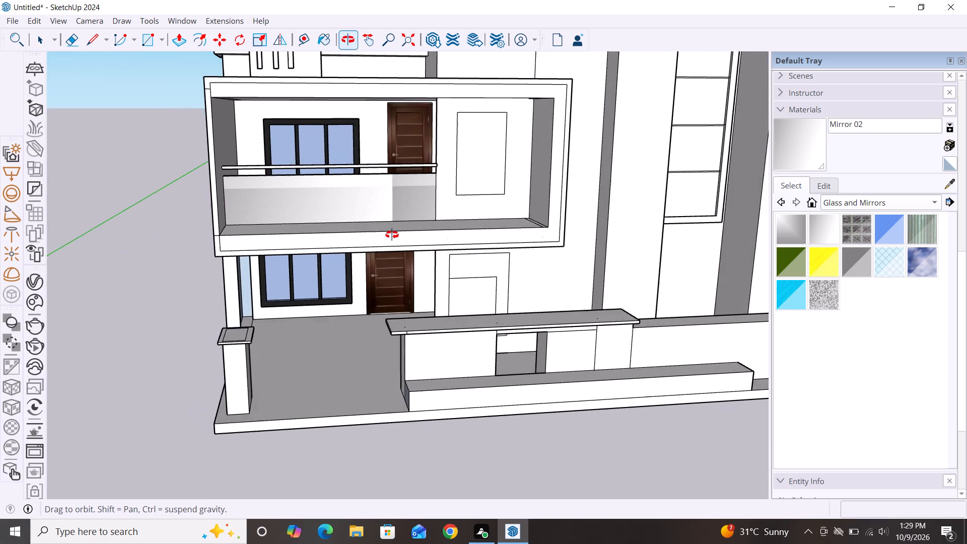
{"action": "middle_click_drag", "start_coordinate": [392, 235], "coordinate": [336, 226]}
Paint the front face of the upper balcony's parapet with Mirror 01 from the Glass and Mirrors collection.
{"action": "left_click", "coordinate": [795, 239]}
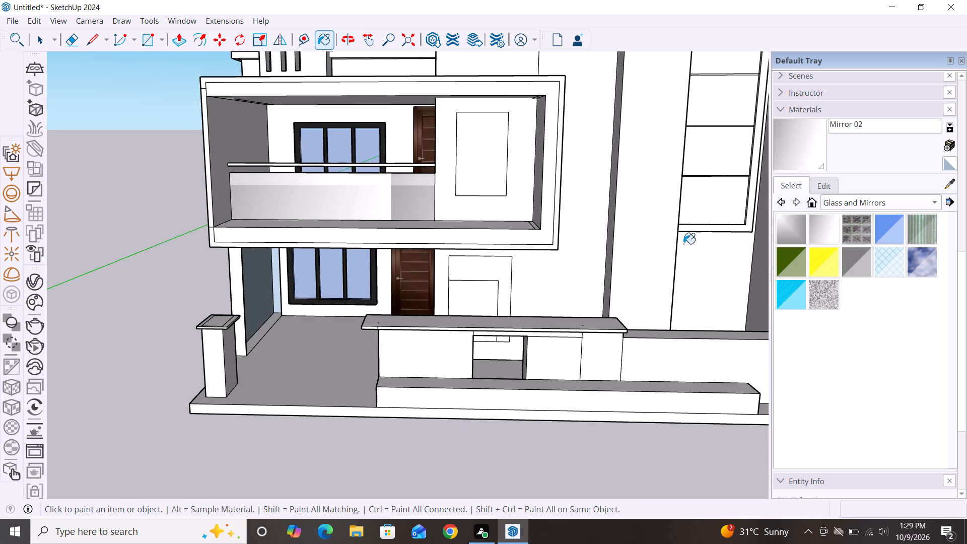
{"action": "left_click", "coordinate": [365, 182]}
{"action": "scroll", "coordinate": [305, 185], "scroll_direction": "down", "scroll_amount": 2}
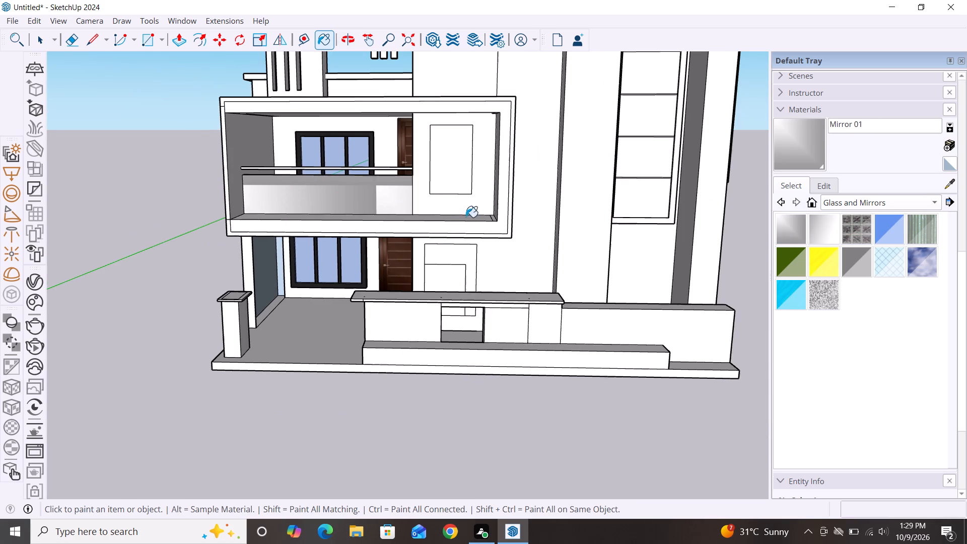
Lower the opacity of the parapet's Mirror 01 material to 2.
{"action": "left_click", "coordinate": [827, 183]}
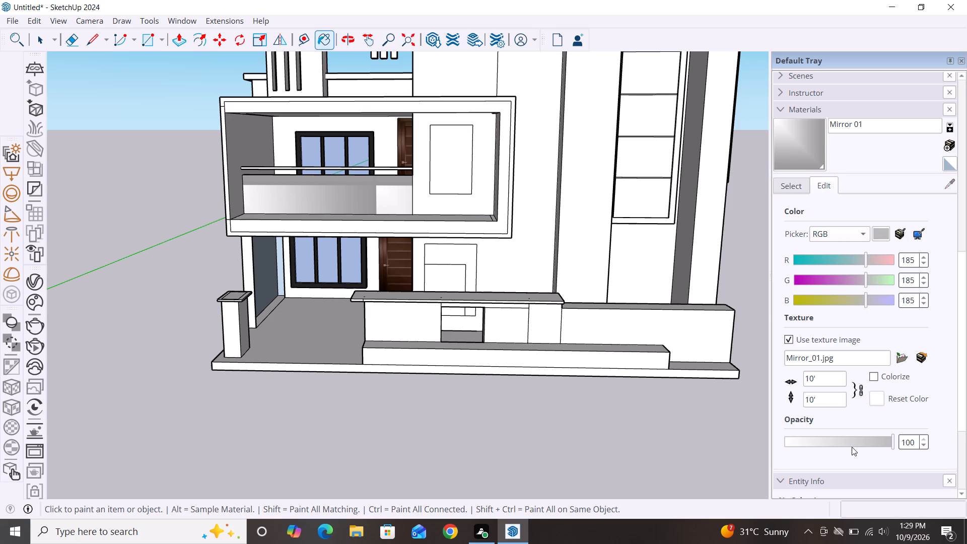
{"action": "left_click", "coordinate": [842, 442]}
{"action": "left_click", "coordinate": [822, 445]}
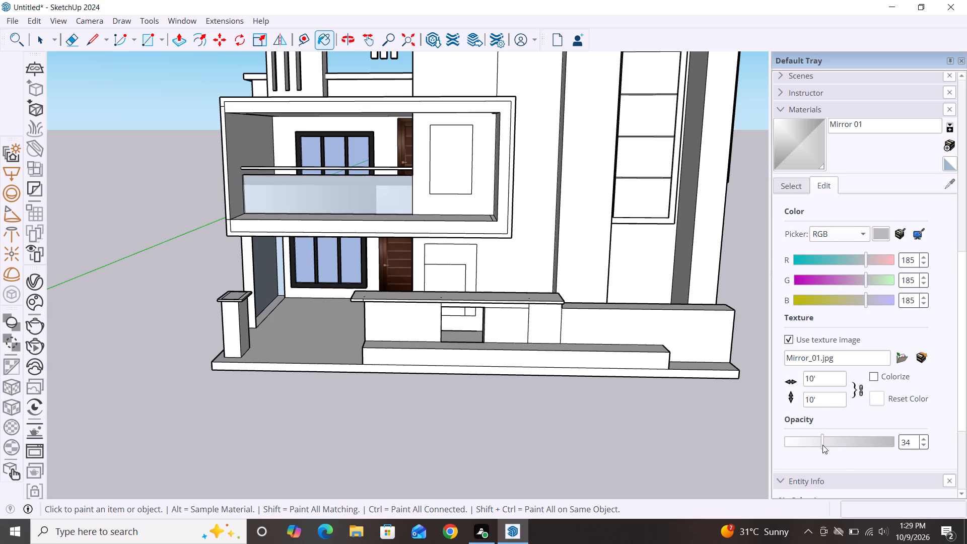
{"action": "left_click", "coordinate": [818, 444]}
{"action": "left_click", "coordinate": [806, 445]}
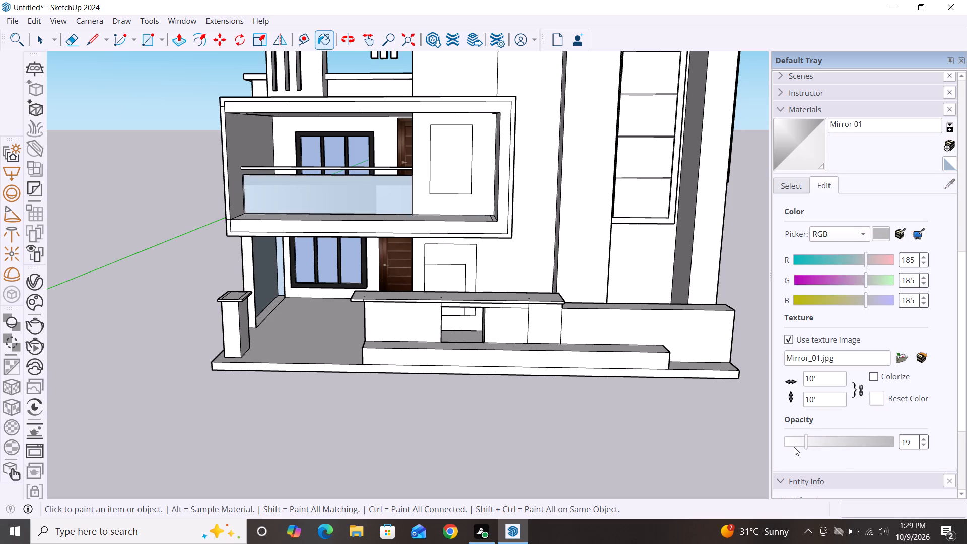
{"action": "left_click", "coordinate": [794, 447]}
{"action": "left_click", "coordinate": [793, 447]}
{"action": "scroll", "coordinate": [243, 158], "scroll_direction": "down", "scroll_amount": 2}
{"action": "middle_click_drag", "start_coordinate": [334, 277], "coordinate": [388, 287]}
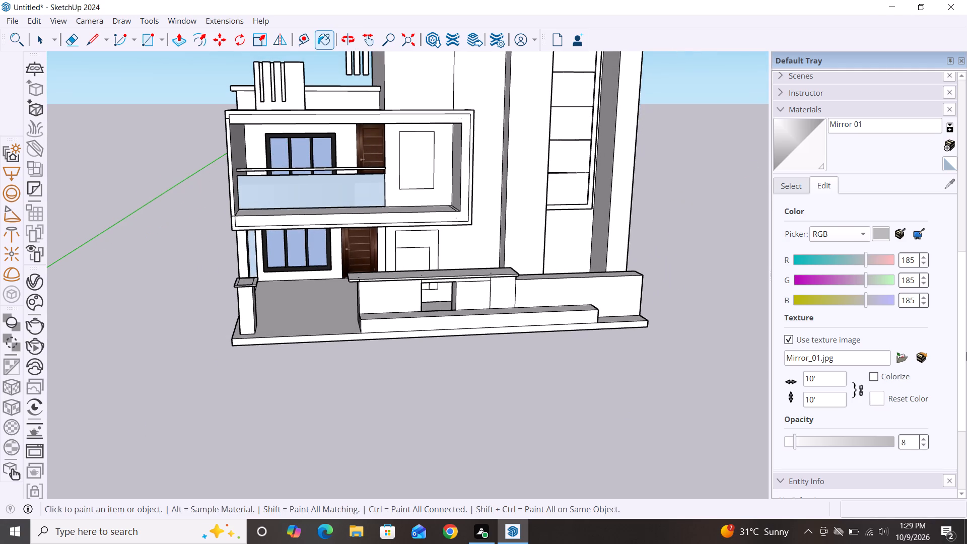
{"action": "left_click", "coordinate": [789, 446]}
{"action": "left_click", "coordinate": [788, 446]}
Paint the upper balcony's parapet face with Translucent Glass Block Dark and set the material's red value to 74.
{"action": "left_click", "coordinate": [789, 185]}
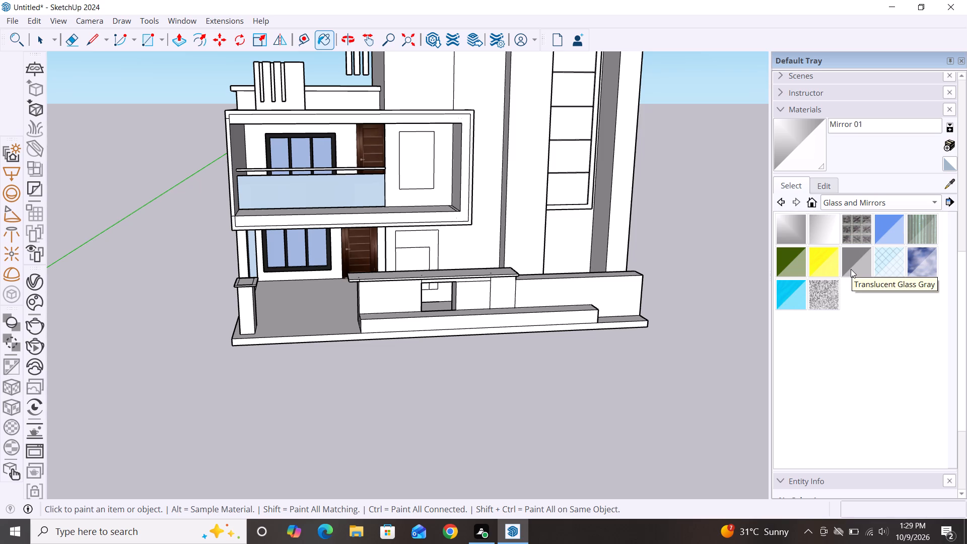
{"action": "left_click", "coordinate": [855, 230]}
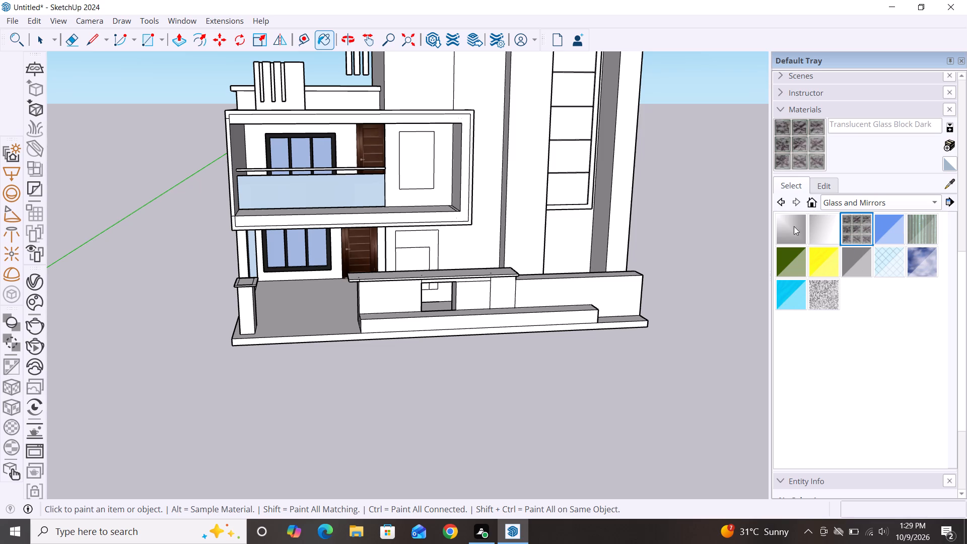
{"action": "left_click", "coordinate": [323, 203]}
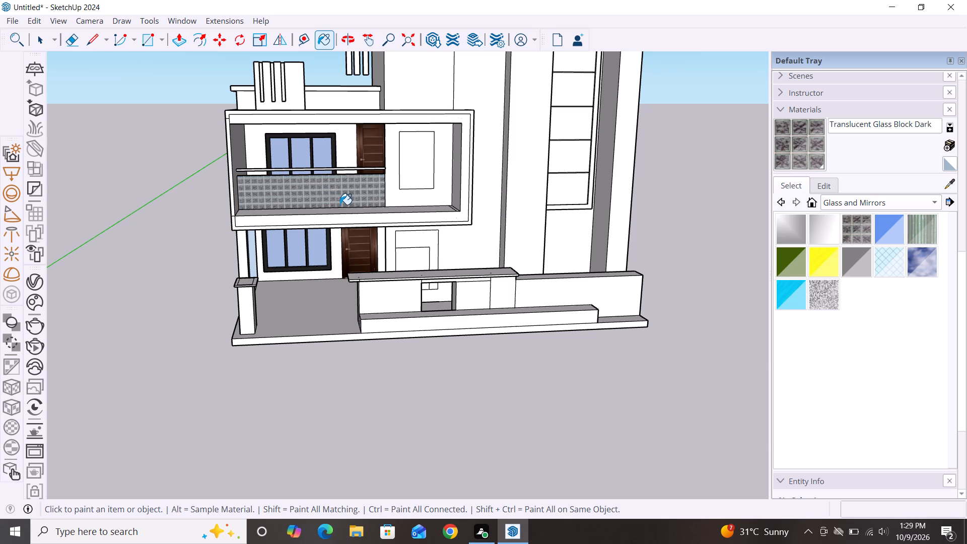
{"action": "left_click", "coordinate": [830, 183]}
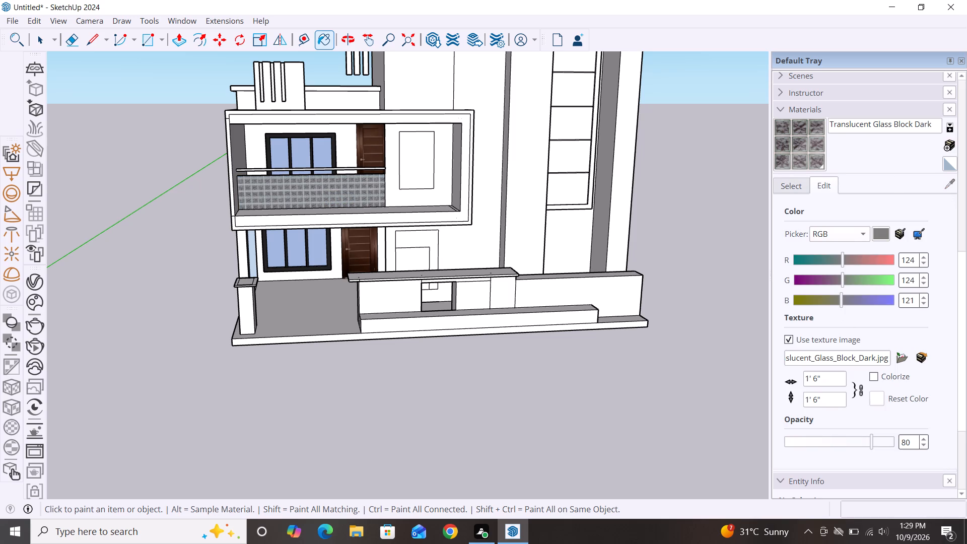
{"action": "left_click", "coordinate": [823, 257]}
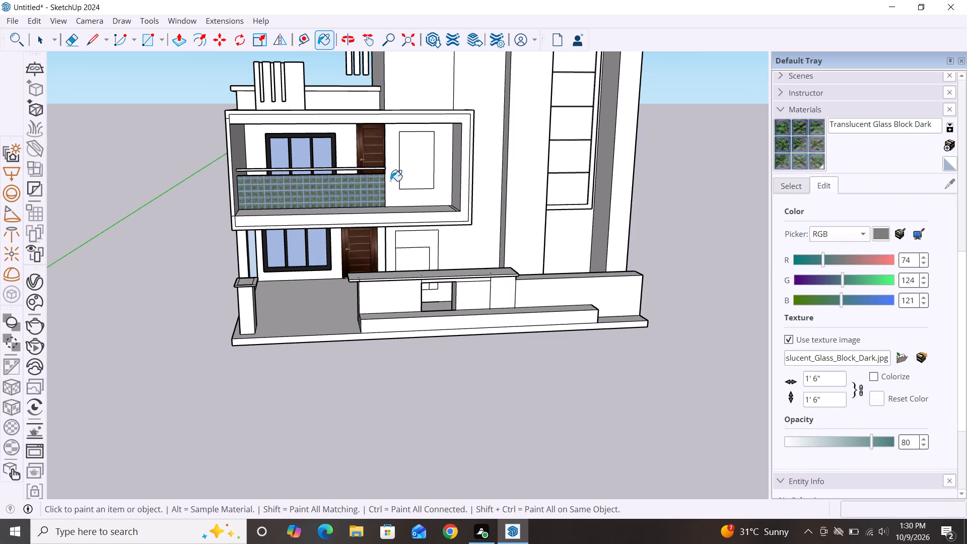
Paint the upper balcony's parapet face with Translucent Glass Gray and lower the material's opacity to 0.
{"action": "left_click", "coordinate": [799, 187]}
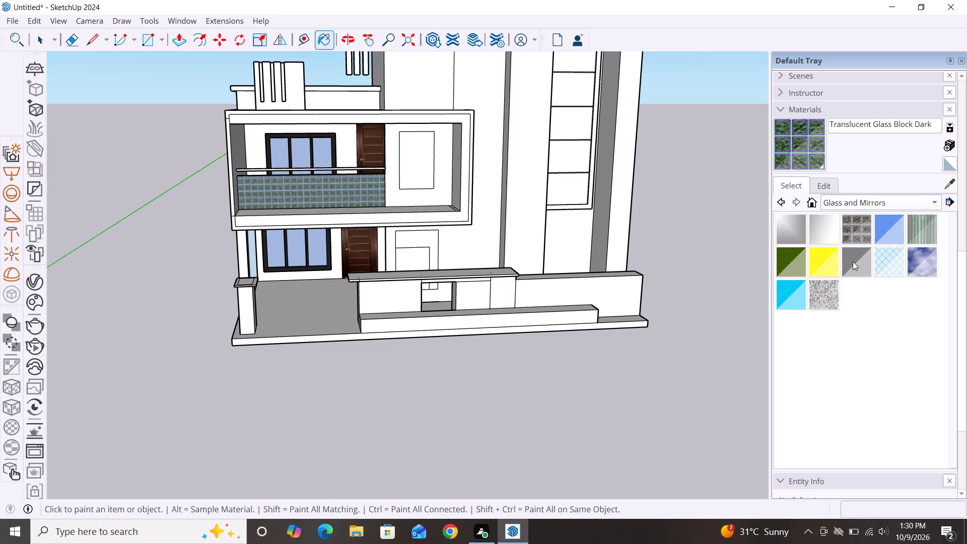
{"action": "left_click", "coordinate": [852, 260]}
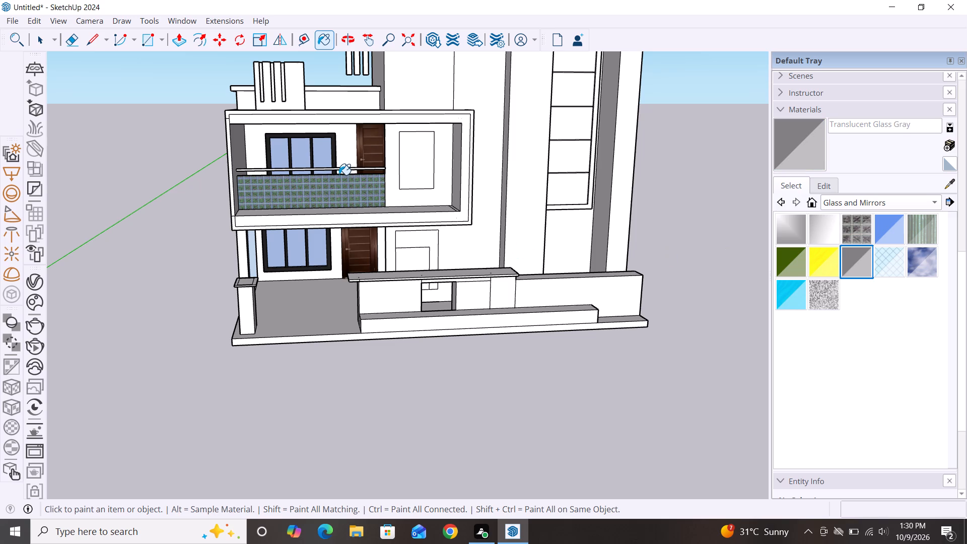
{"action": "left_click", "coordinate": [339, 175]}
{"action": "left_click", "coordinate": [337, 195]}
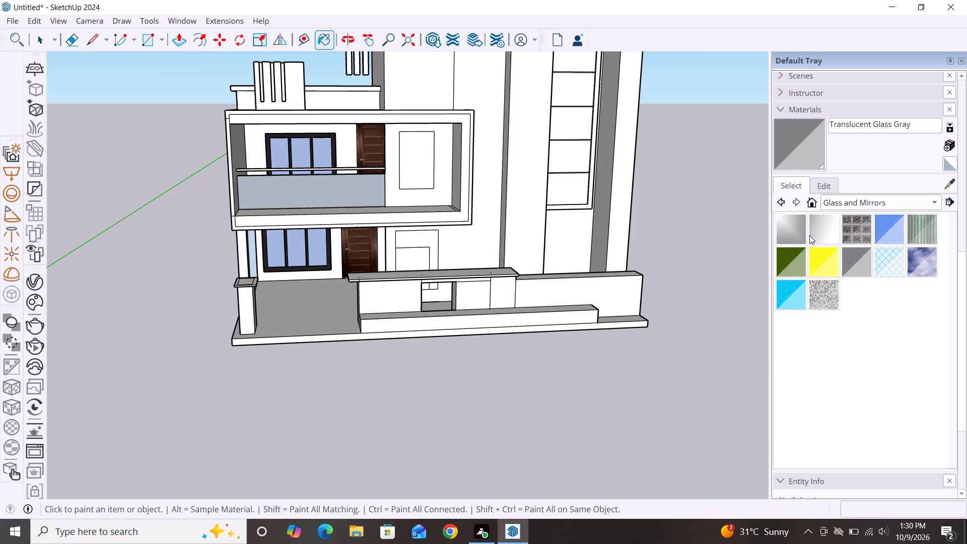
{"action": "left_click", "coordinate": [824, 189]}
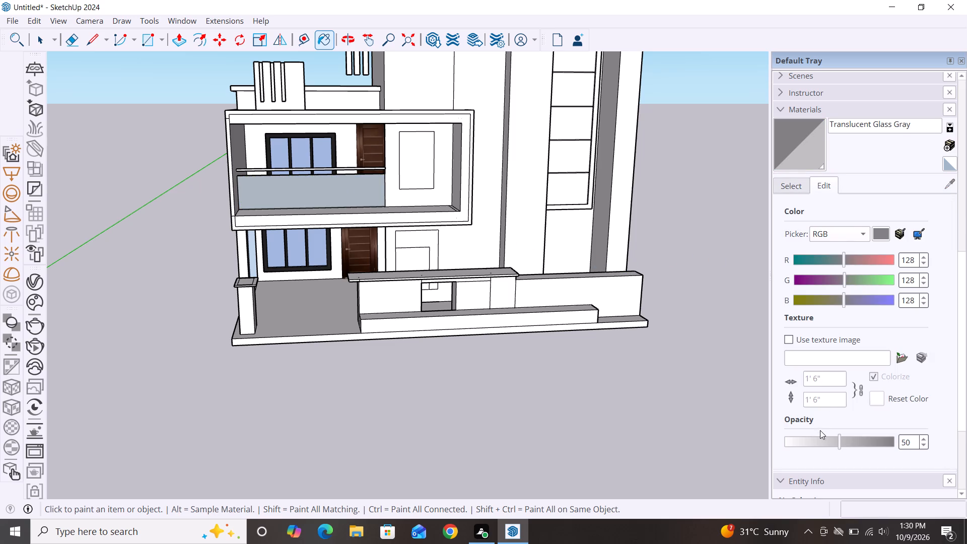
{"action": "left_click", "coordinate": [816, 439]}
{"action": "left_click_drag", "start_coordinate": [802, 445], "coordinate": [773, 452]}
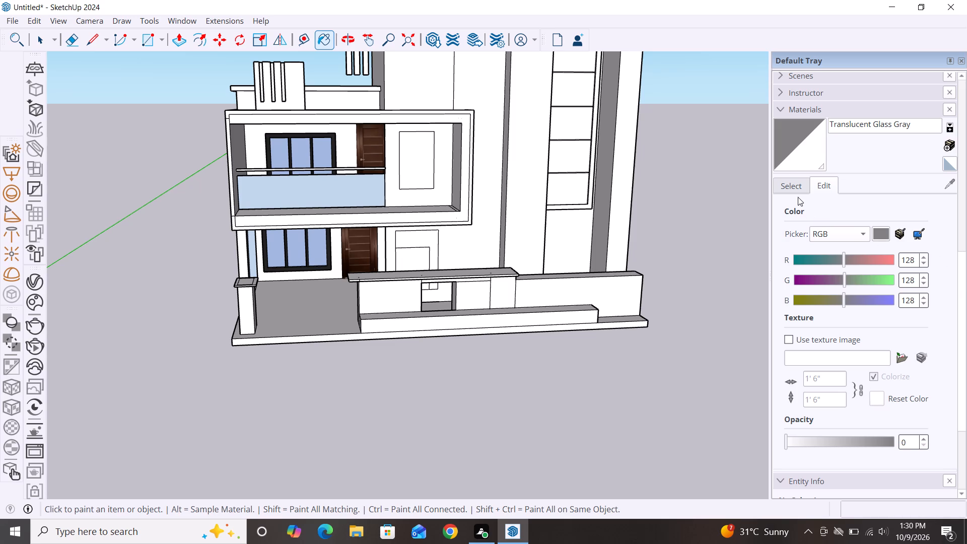
Paint the front face of the upper balcony's parapet with Translucent Resin Crush Gray from the Glass and Mirrors collection.
{"action": "left_click", "coordinate": [794, 182]}
{"action": "scroll", "coordinate": [909, 299], "scroll_direction": "down", "scroll_amount": 1}
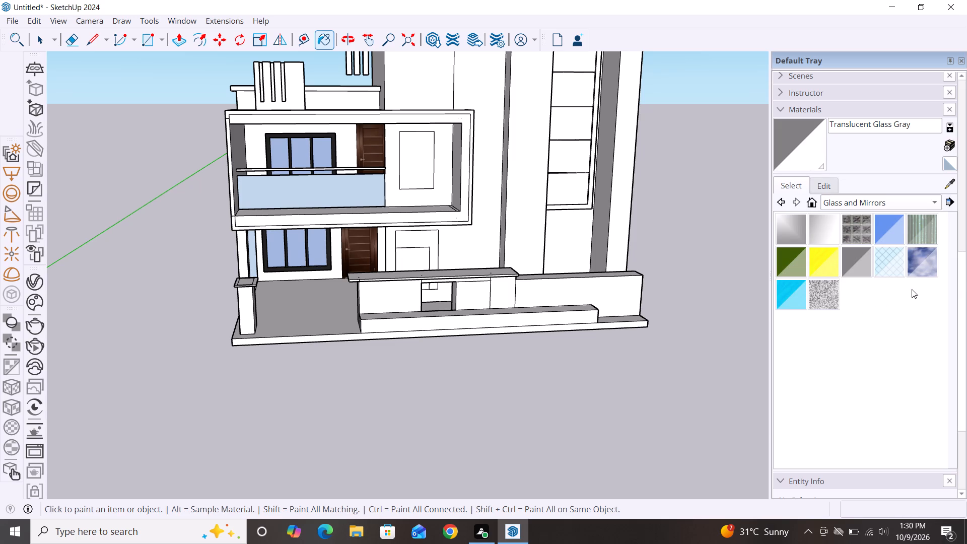
{"action": "left_click", "coordinate": [825, 297]}
{"action": "left_click", "coordinate": [346, 181]}
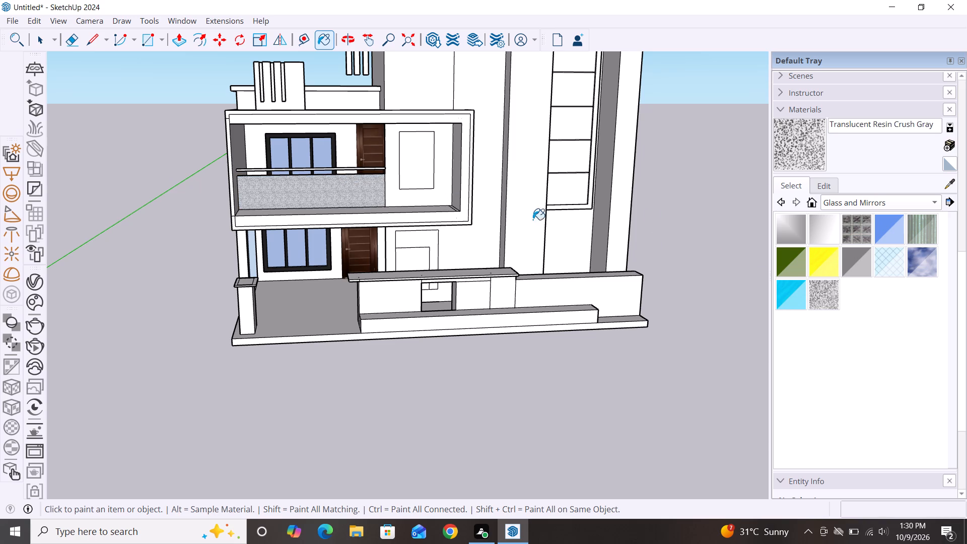
Edit the Translucent Resin Crush Gray material, setting its red value to 167 and its opacity to 0.
{"action": "left_click", "coordinate": [787, 187]}
{"action": "left_click", "coordinate": [828, 188]}
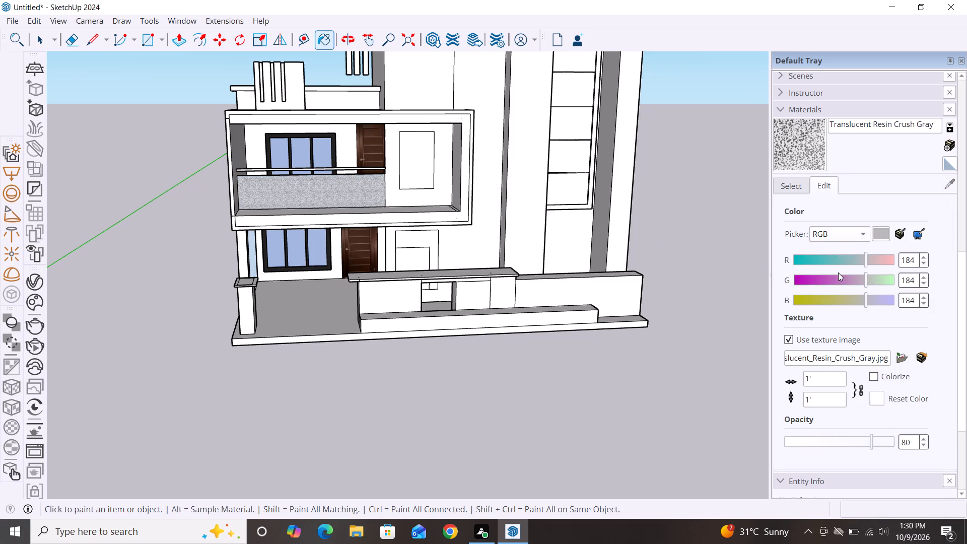
{"action": "left_click", "coordinate": [859, 256]}
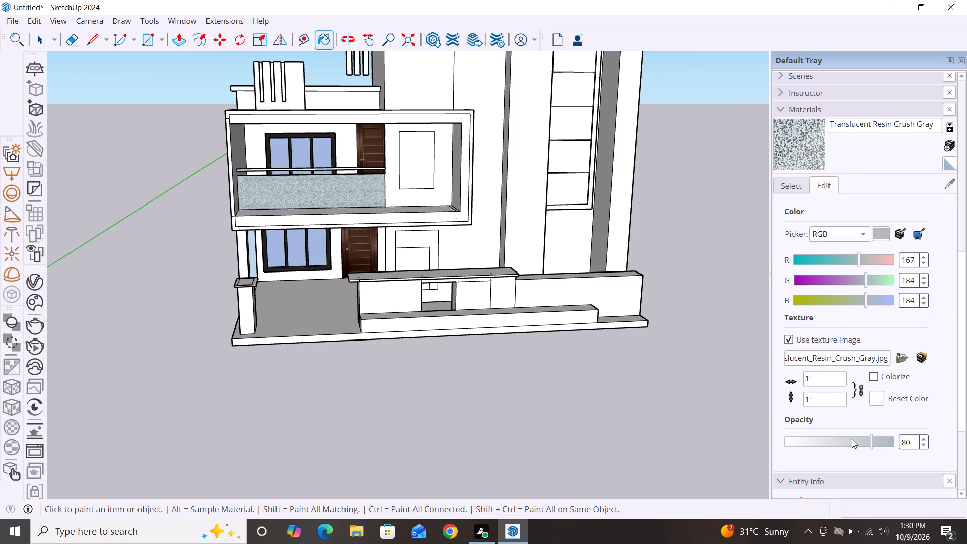
{"action": "left_click_drag", "start_coordinate": [852, 439], "coordinate": [764, 448]}
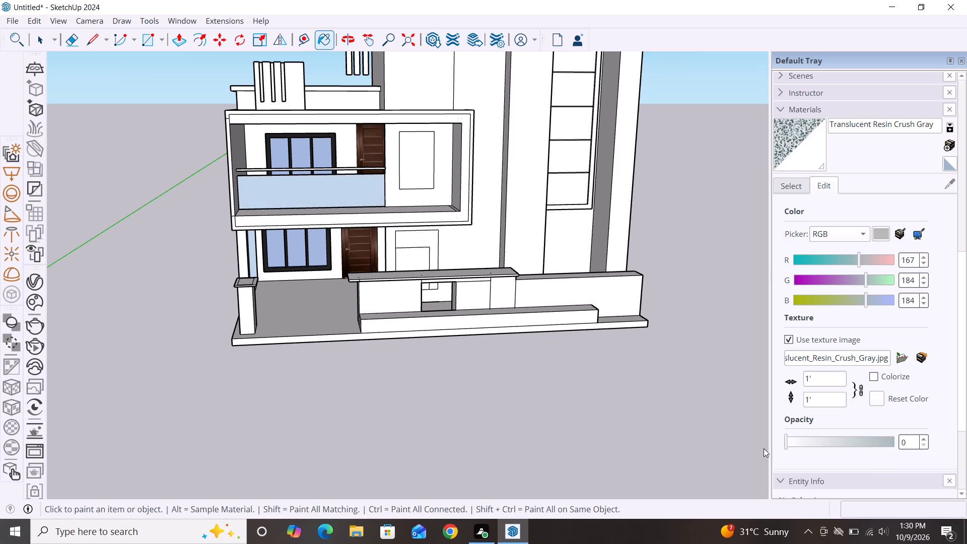
{"action": "left_click_drag", "start_coordinate": [764, 448], "coordinate": [657, 362]}
{"action": "left_click_drag", "start_coordinate": [657, 362], "coordinate": [784, 189]}
{"action": "scroll", "coordinate": [642, 352], "scroll_direction": "down", "scroll_amount": 3}
{"action": "left_click", "coordinate": [790, 185]}
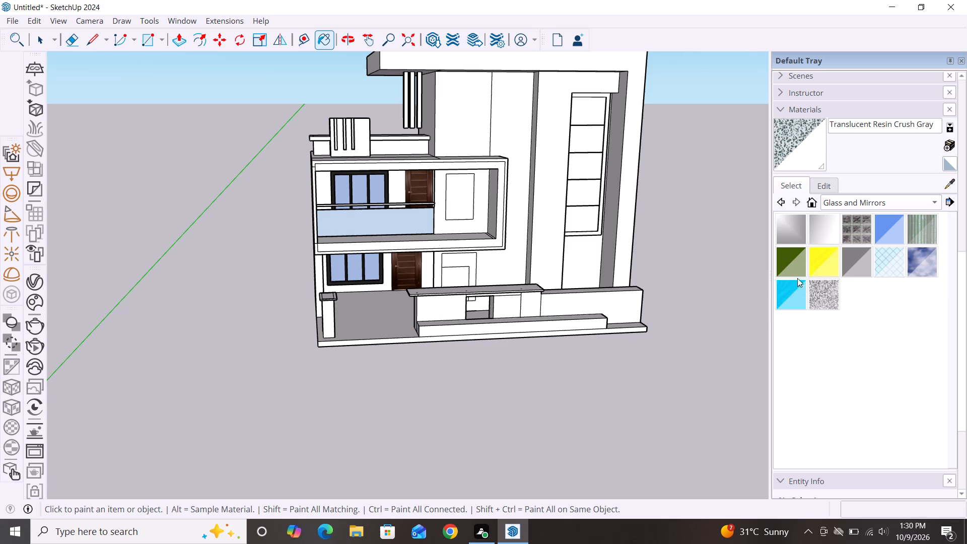
Paint the upper balcony's parapet face with Translucent Glass Blue and lower the material's opacity to 1.
{"action": "left_click", "coordinate": [897, 225]}
{"action": "left_click", "coordinate": [403, 220]}
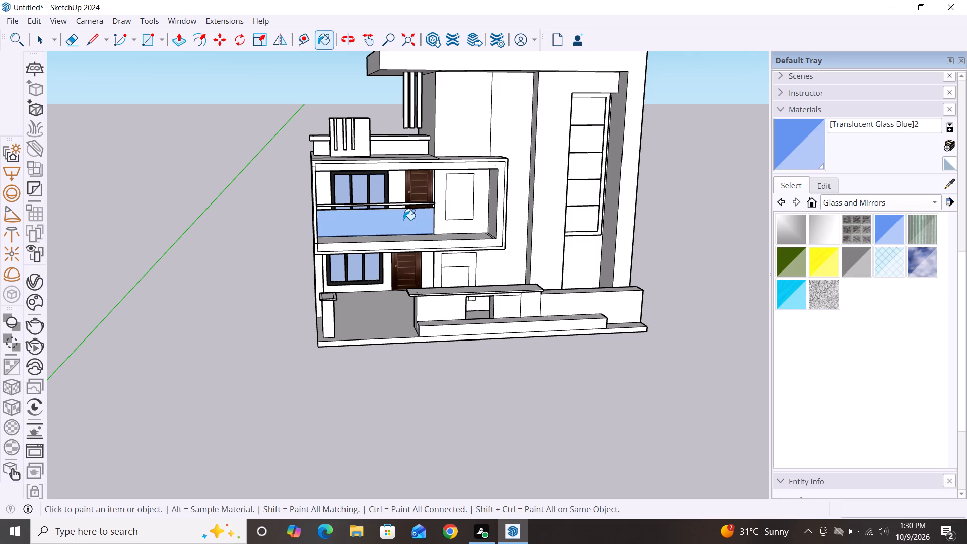
{"action": "left_click", "coordinate": [834, 186]}
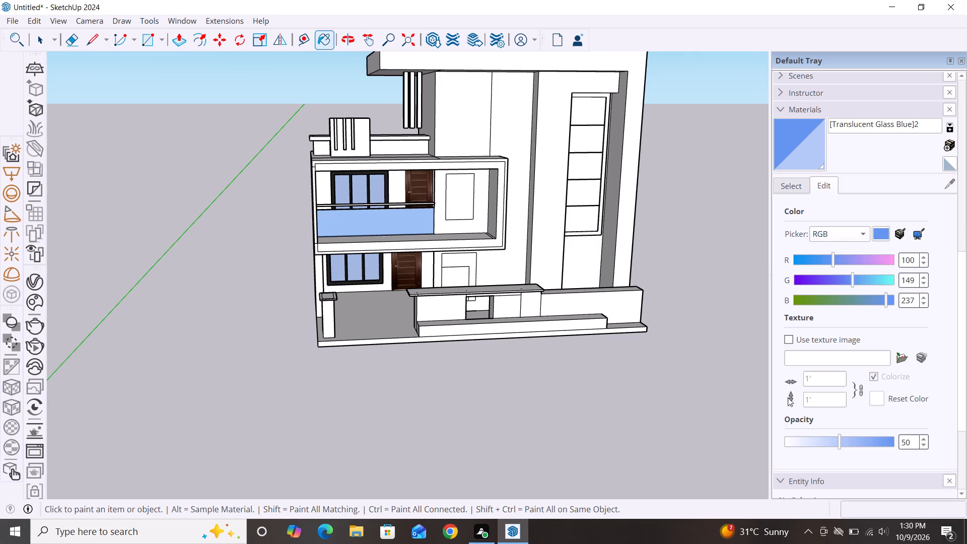
{"action": "left_click_drag", "start_coordinate": [836, 448], "coordinate": [792, 449]}
{"action": "left_click", "coordinate": [821, 446]}
{"action": "left_click", "coordinate": [794, 435]}
{"action": "left_click", "coordinate": [793, 438]}
{"action": "left_click", "coordinate": [787, 443]}
{"action": "left_click", "coordinate": [772, 443]}
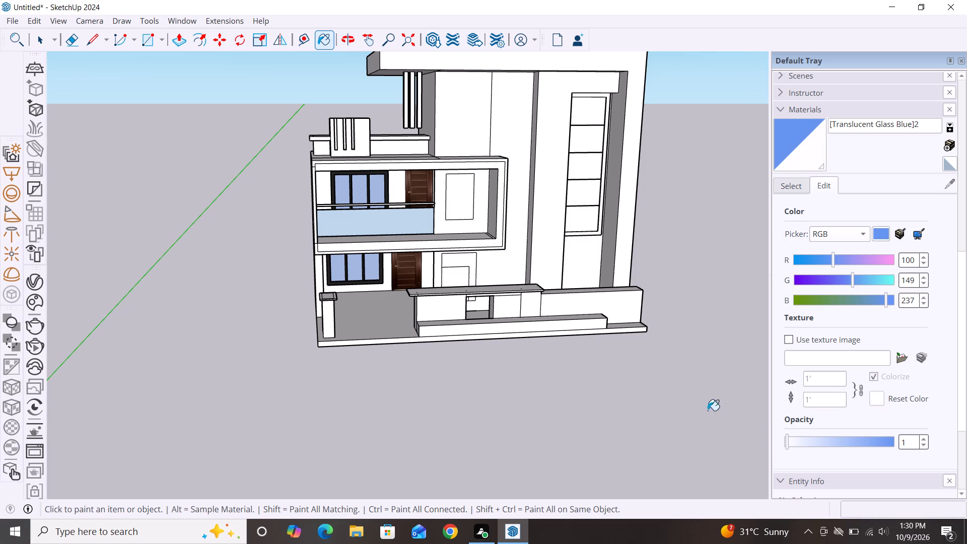
Examine the repainted glass parapet and the handrail above it from below, from the front and up close.
{"action": "scroll", "coordinate": [537, 313], "scroll_direction": "down", "scroll_amount": 2}
{"action": "middle_click_drag", "start_coordinate": [533, 363], "coordinate": [453, 257]}
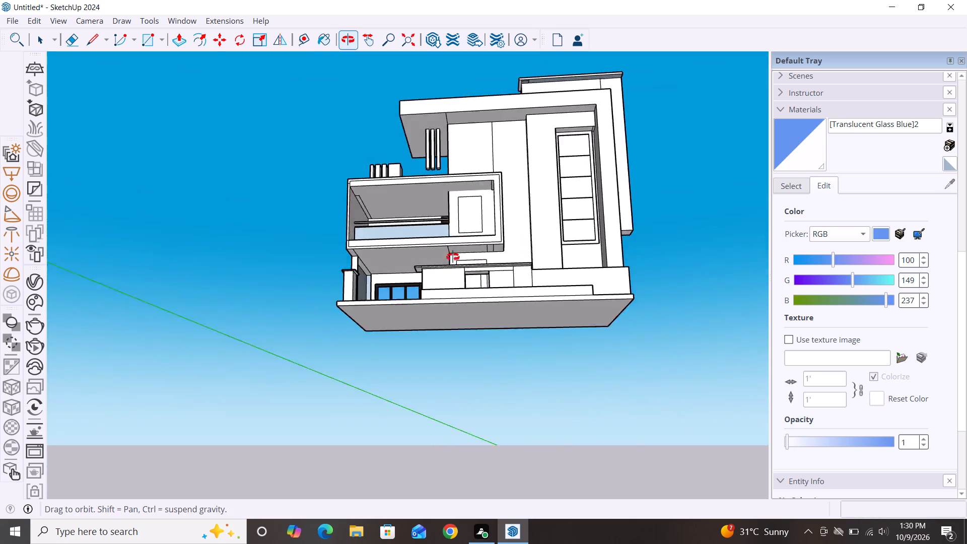
{"action": "middle_click_drag", "start_coordinate": [453, 257], "coordinate": [465, 316]}
{"action": "scroll", "coordinate": [392, 228], "scroll_direction": "up", "scroll_amount": 7}
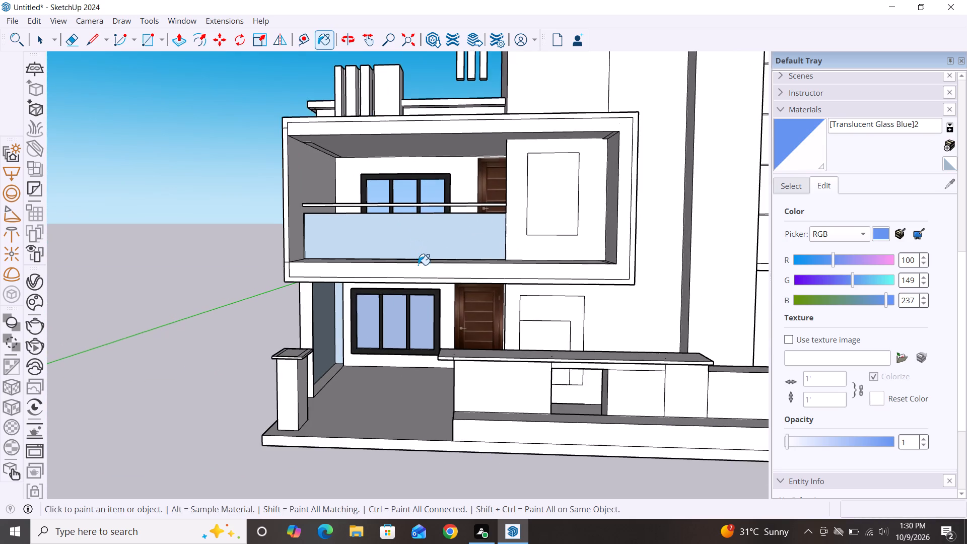
{"action": "scroll", "coordinate": [418, 265], "scroll_direction": "down", "scroll_amount": 1}
{"action": "middle_click_drag", "start_coordinate": [436, 300], "coordinate": [459, 341]}
{"action": "scroll", "coordinate": [414, 223], "scroll_direction": "up", "scroll_amount": 5}
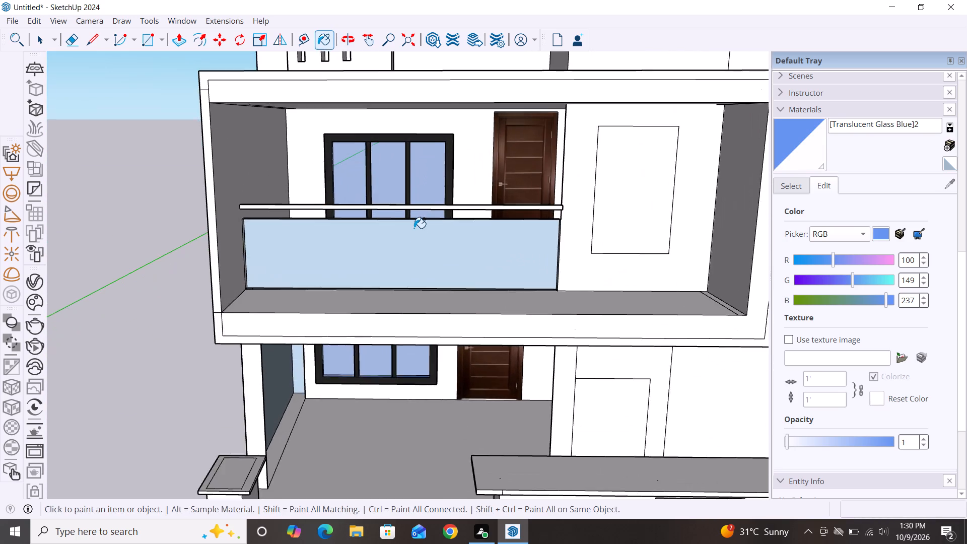
{"action": "scroll", "coordinate": [414, 228], "scroll_direction": "up", "scroll_amount": 4}
{"action": "key", "text": "space"}
{"action": "middle_click_drag", "start_coordinate": [466, 279], "coordinate": [475, 232]}
{"action": "key", "text": "space"}
{"action": "key", "text": "space"}
{"action": "key", "text": "space"}
{"action": "key", "text": "space"}
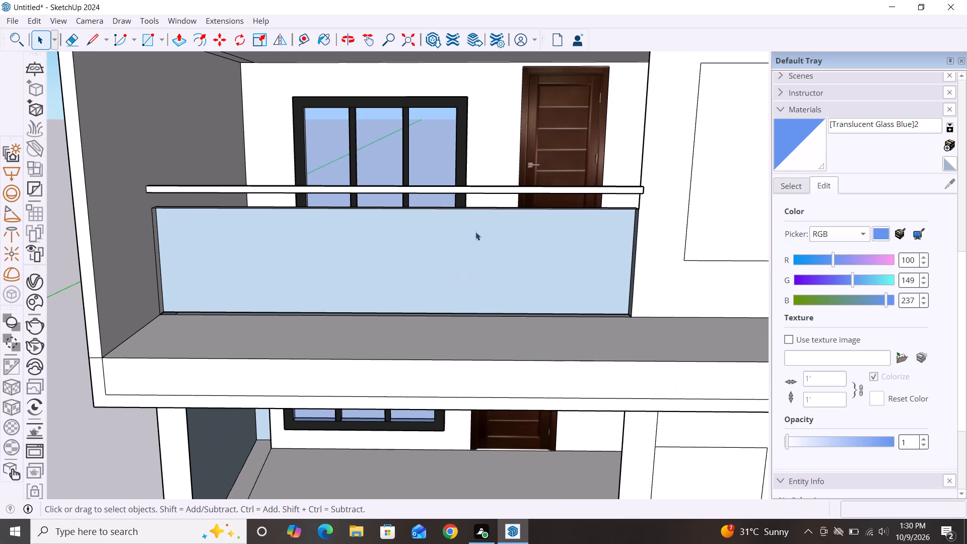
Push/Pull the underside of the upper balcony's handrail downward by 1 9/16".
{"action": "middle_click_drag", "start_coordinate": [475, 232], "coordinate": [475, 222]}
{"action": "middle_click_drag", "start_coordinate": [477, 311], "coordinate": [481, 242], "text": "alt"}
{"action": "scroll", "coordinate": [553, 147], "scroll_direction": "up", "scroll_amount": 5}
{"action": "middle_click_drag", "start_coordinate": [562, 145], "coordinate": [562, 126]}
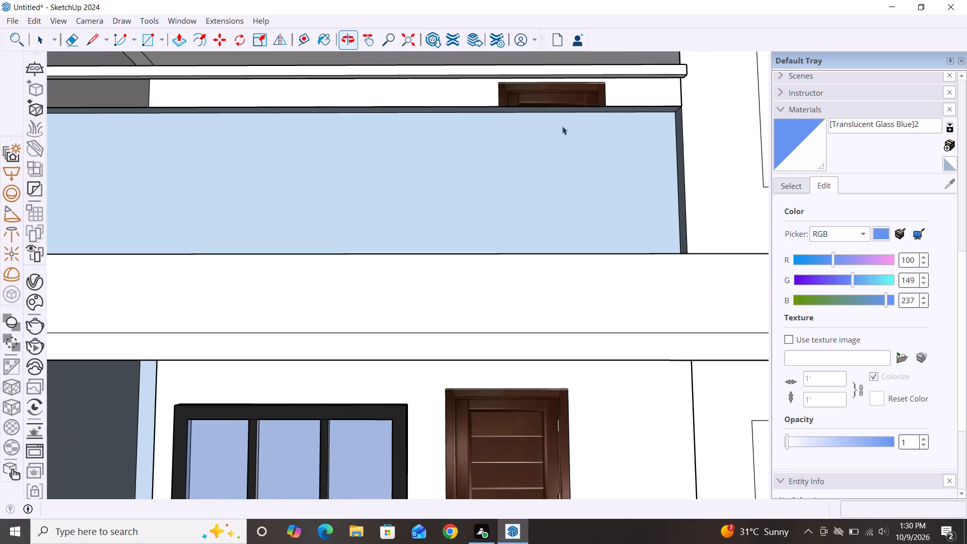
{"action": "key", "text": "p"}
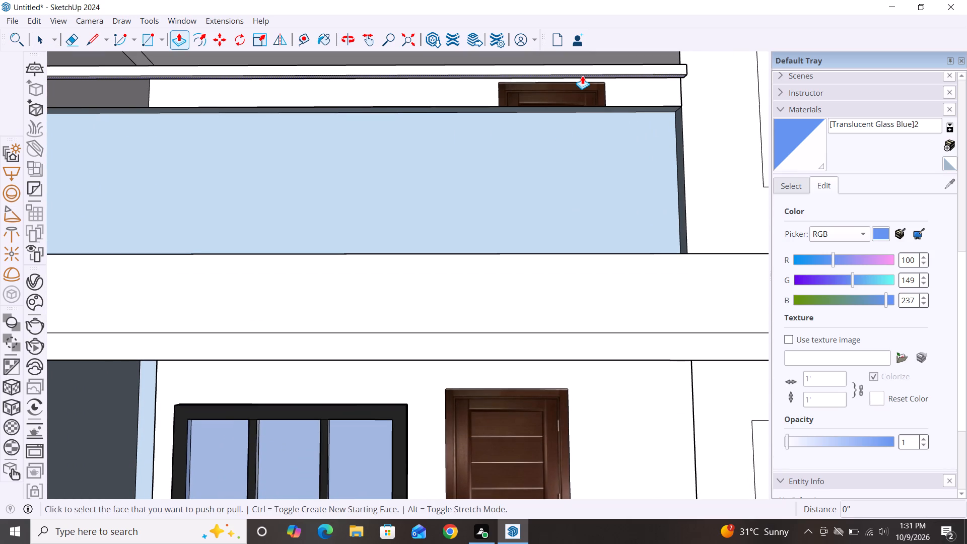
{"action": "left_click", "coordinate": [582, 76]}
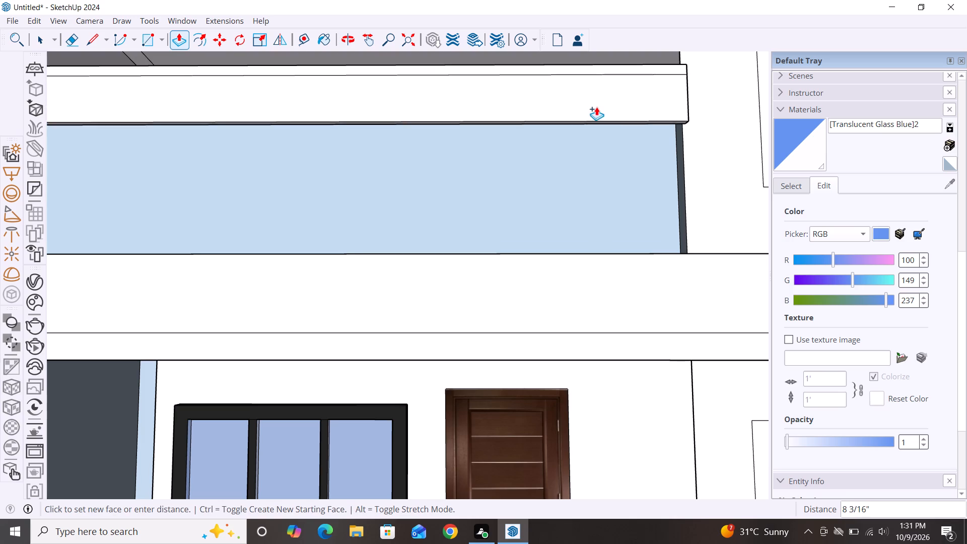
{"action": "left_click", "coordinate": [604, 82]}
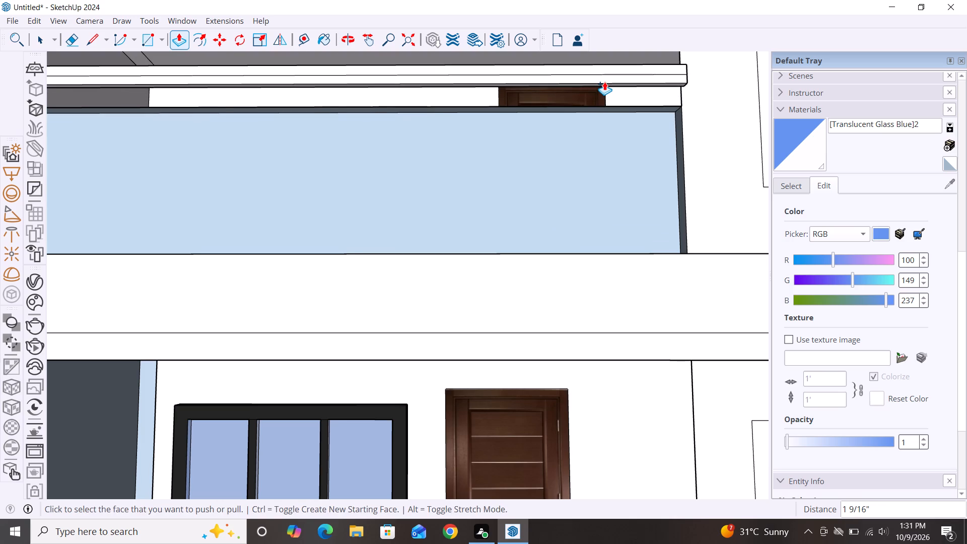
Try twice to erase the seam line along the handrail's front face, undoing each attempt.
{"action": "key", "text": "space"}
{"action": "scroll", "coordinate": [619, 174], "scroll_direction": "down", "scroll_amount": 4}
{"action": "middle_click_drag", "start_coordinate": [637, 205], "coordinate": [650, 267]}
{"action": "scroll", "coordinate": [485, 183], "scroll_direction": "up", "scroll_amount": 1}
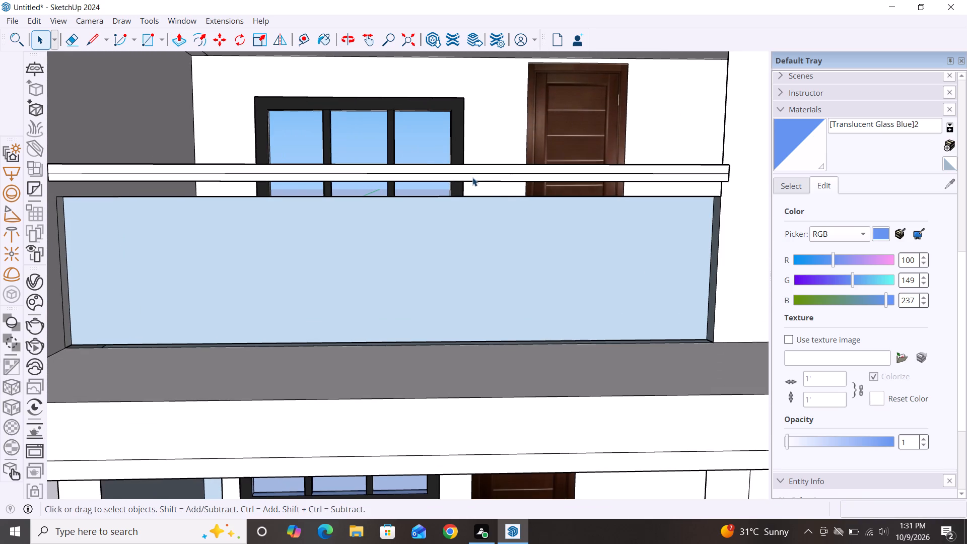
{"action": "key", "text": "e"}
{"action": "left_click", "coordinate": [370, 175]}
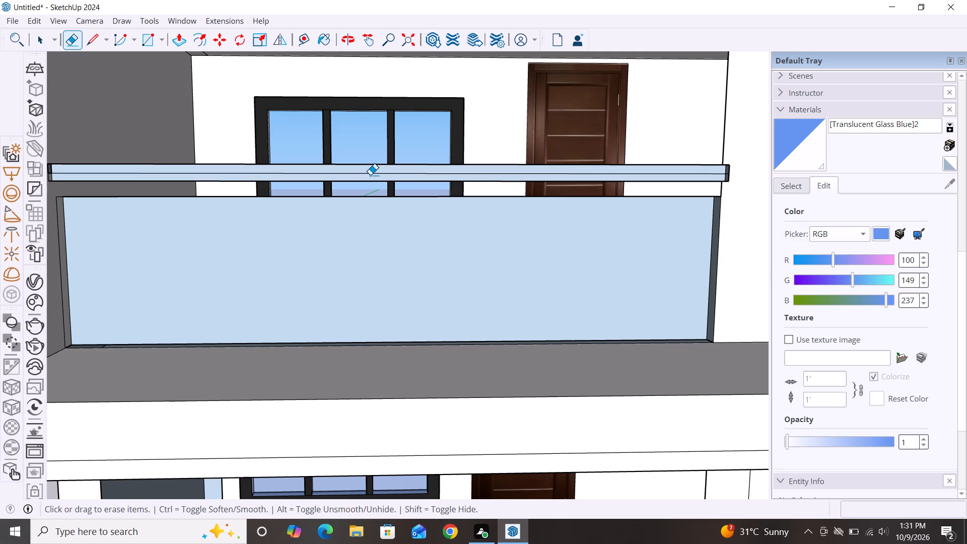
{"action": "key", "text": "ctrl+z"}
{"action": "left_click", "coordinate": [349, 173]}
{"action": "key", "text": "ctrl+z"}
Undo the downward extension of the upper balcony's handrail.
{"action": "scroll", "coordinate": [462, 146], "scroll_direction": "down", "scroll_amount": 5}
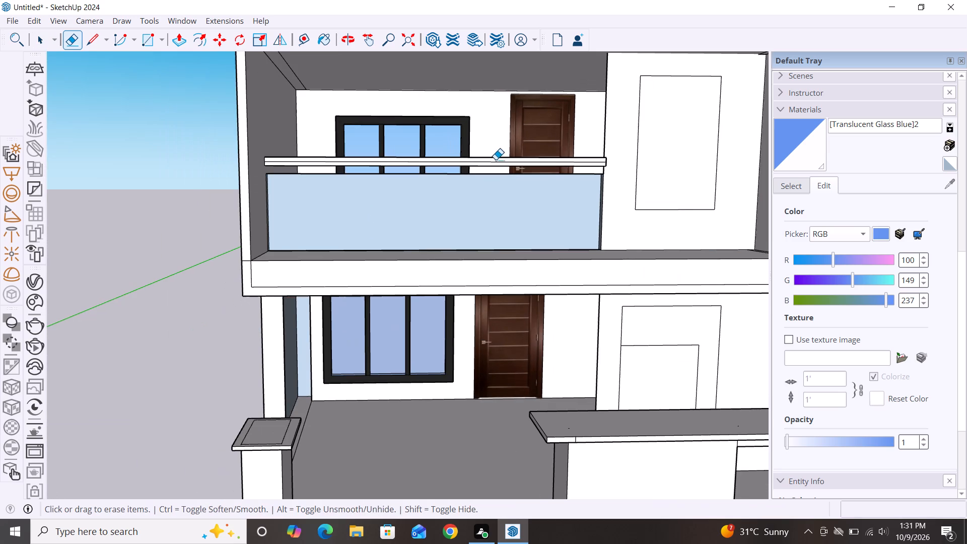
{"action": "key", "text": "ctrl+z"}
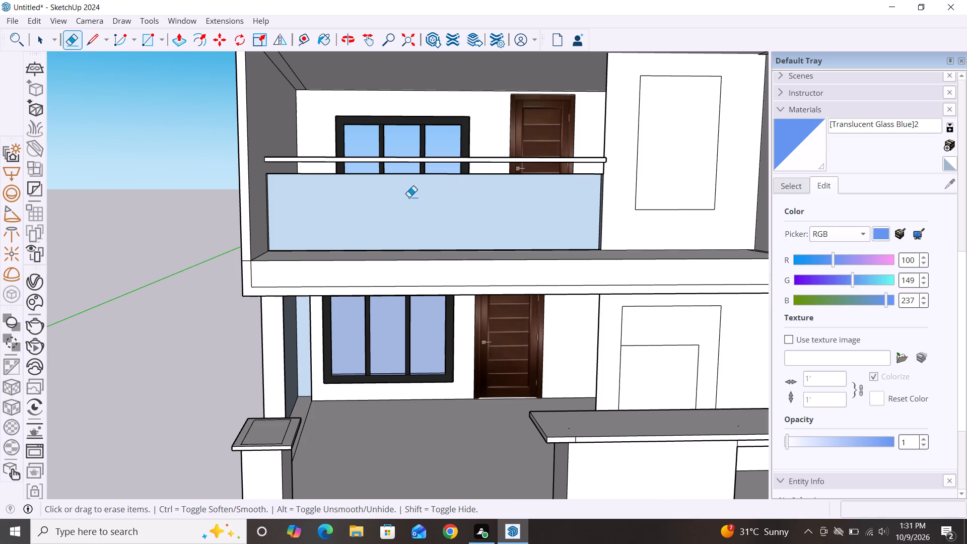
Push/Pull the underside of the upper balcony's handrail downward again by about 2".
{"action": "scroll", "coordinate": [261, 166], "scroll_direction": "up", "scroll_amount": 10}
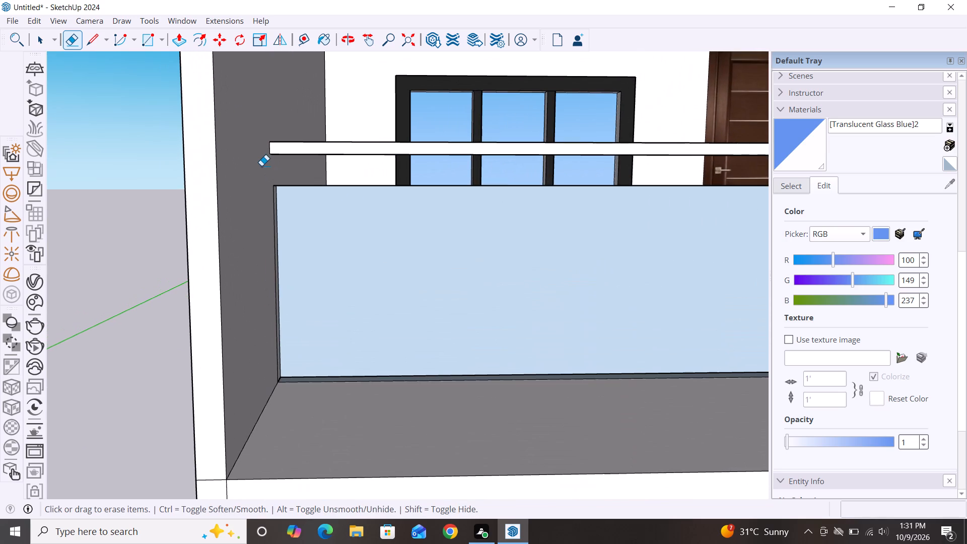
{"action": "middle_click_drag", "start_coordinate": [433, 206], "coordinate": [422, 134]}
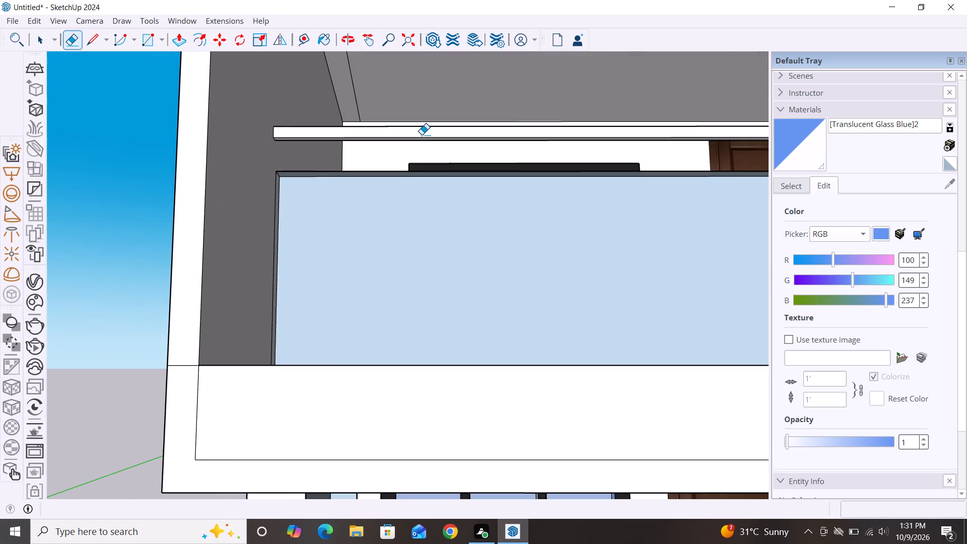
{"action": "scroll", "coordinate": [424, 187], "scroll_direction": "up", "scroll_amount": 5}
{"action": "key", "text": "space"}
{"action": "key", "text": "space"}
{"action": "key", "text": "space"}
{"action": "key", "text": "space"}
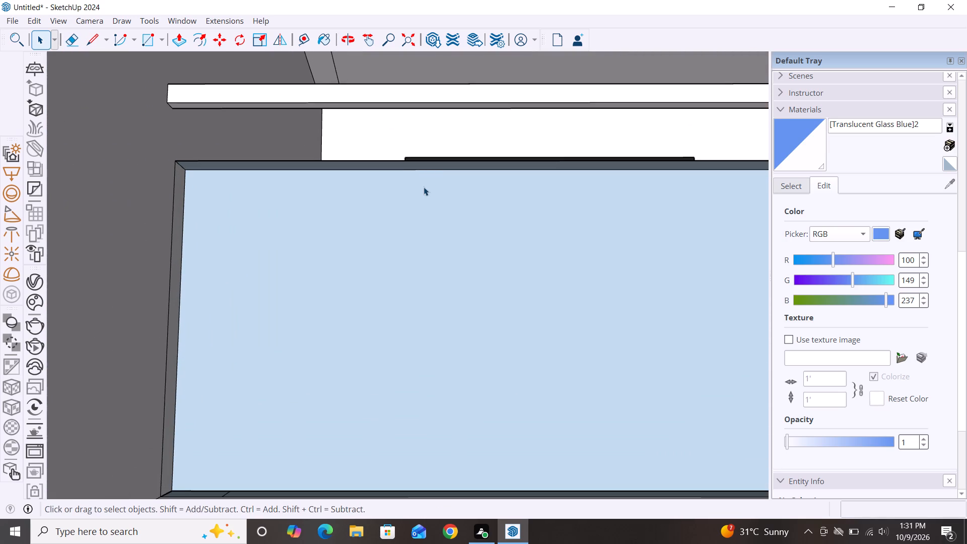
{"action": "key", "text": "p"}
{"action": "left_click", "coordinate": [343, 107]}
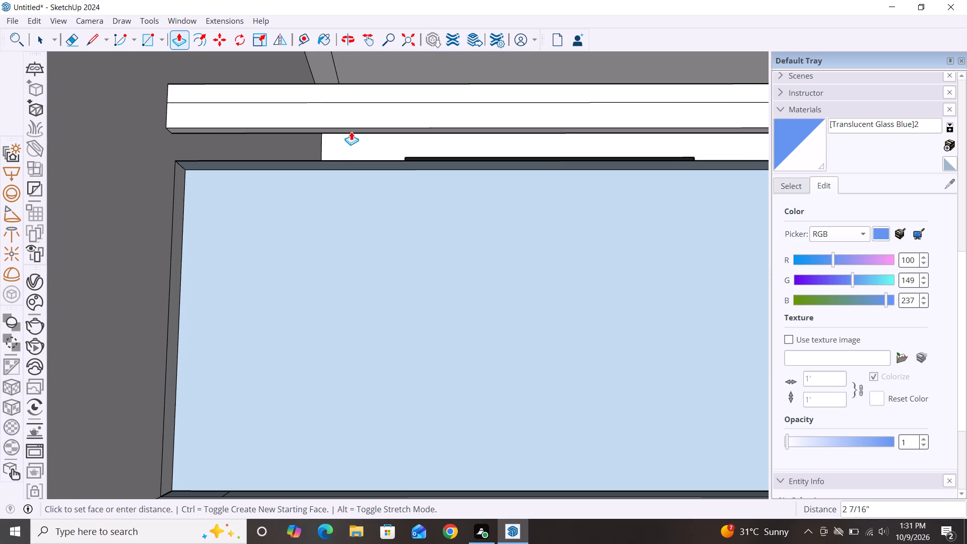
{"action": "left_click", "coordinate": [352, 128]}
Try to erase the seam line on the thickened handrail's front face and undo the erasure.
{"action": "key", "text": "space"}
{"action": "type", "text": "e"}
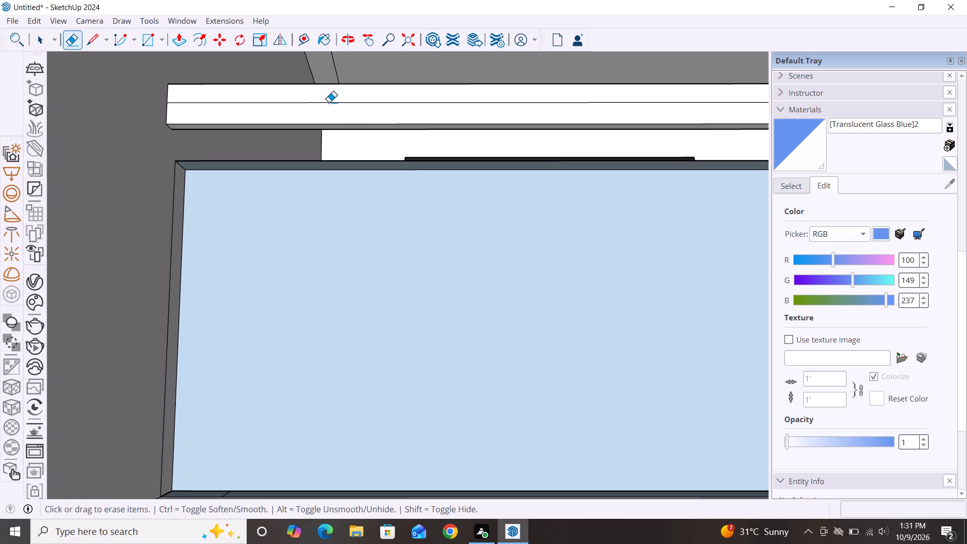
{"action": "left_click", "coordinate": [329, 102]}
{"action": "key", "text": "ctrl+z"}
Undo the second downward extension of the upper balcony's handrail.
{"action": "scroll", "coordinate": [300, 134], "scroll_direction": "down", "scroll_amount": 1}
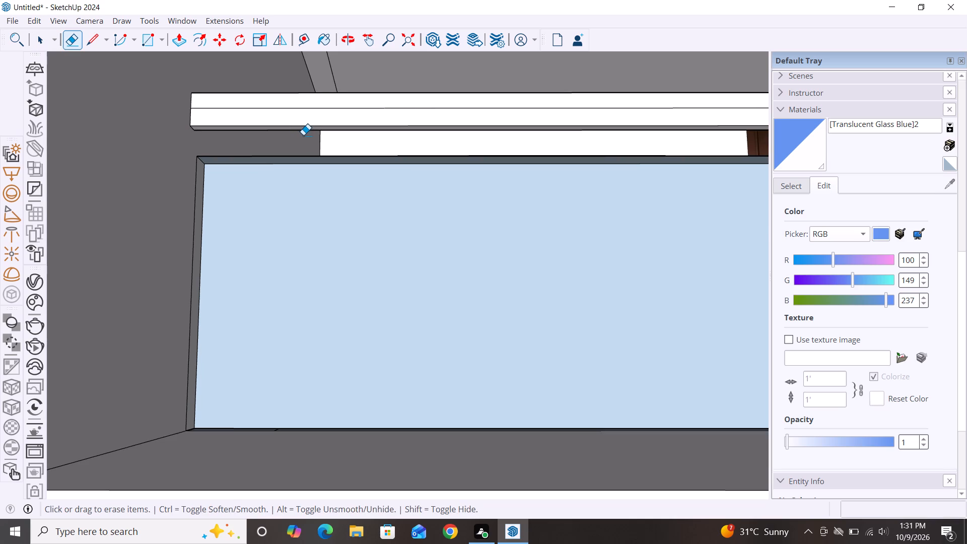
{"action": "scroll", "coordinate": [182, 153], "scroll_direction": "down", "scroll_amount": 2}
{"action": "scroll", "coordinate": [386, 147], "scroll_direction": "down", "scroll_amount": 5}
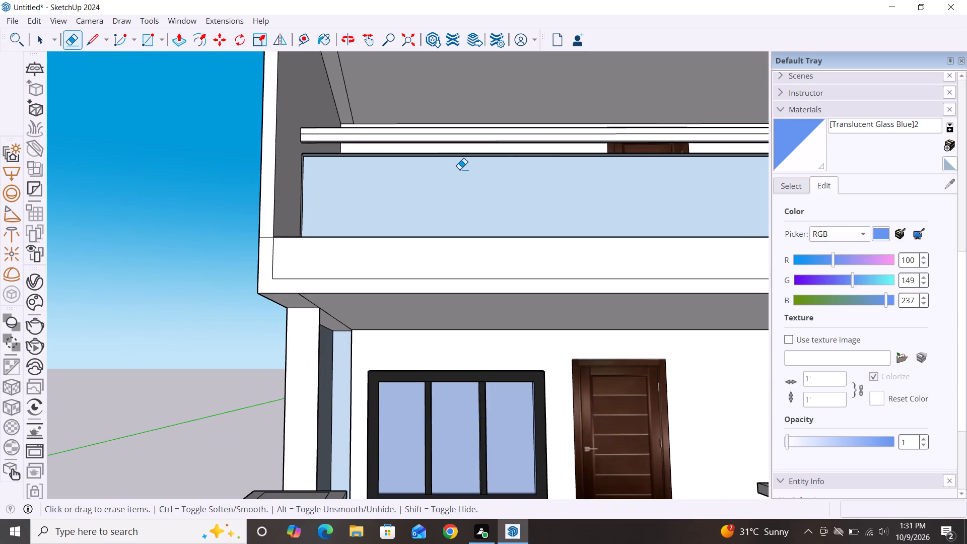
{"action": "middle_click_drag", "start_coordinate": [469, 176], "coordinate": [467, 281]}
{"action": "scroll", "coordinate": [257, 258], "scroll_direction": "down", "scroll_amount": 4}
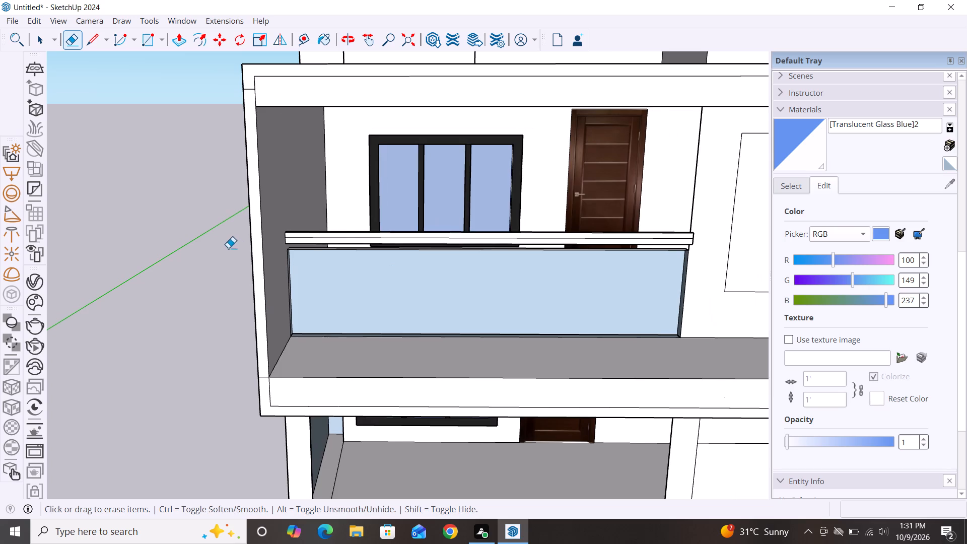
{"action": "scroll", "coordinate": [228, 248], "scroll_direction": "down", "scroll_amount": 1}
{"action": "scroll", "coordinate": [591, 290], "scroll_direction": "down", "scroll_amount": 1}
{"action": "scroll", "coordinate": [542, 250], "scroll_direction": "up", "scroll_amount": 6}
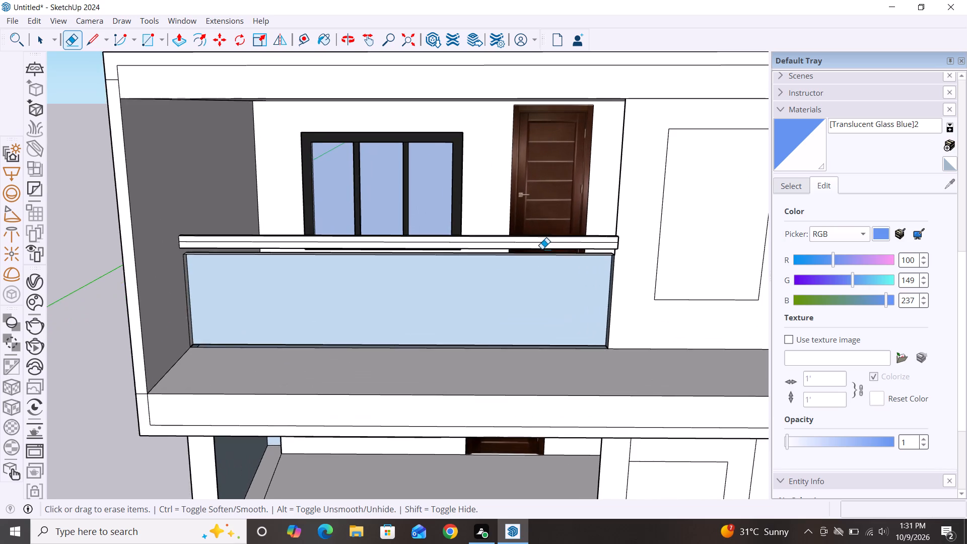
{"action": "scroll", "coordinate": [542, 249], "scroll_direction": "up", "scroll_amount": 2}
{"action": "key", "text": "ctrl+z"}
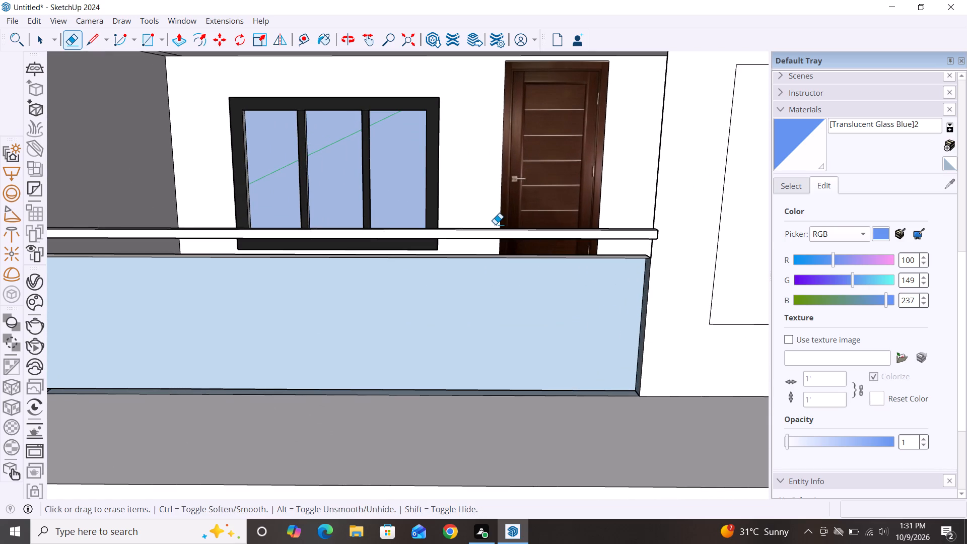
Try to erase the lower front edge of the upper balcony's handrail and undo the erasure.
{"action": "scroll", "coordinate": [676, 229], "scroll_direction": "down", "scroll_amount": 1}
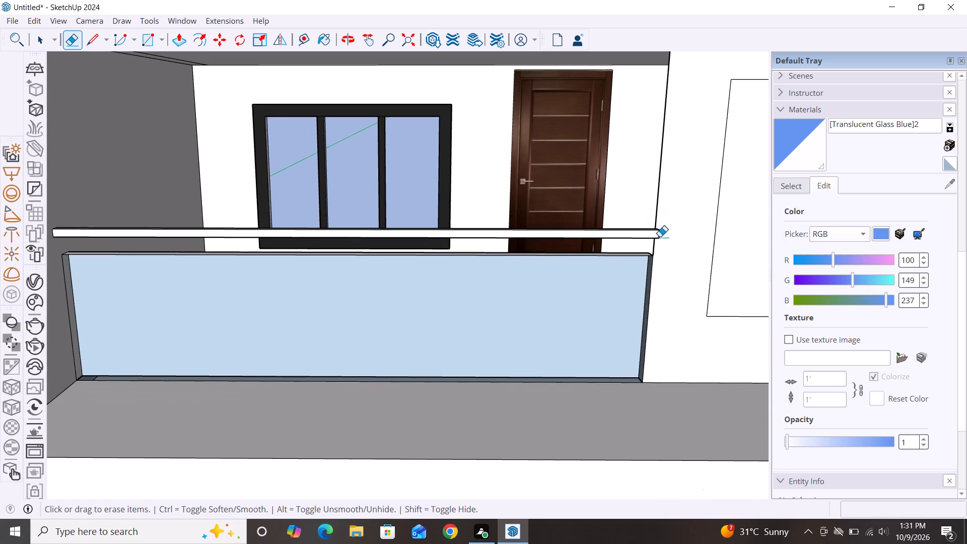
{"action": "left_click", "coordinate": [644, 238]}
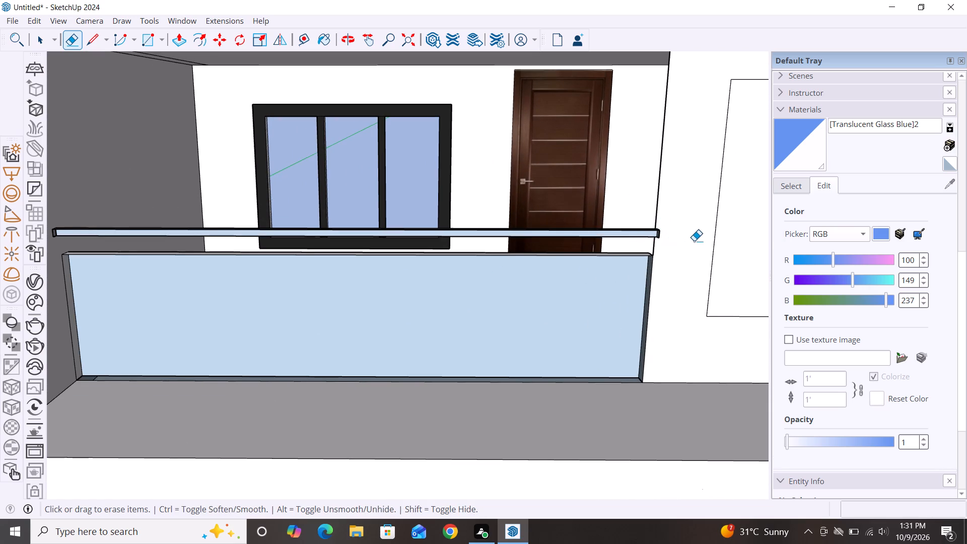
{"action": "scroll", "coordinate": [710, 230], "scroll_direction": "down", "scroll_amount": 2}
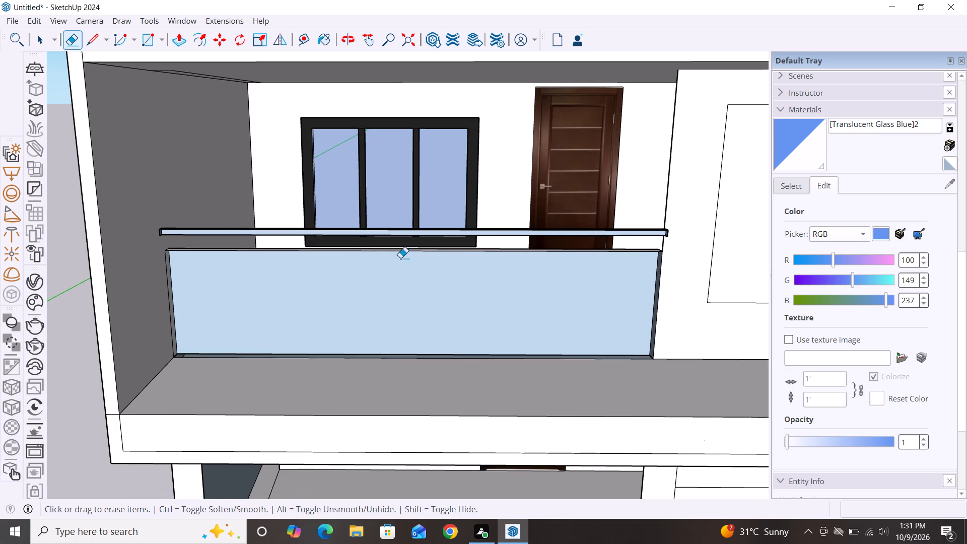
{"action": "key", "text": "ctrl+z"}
Review the upper balcony and the whole front facade from above, from below and at eye level.
{"action": "scroll", "coordinate": [427, 231], "scroll_direction": "down", "scroll_amount": 1}
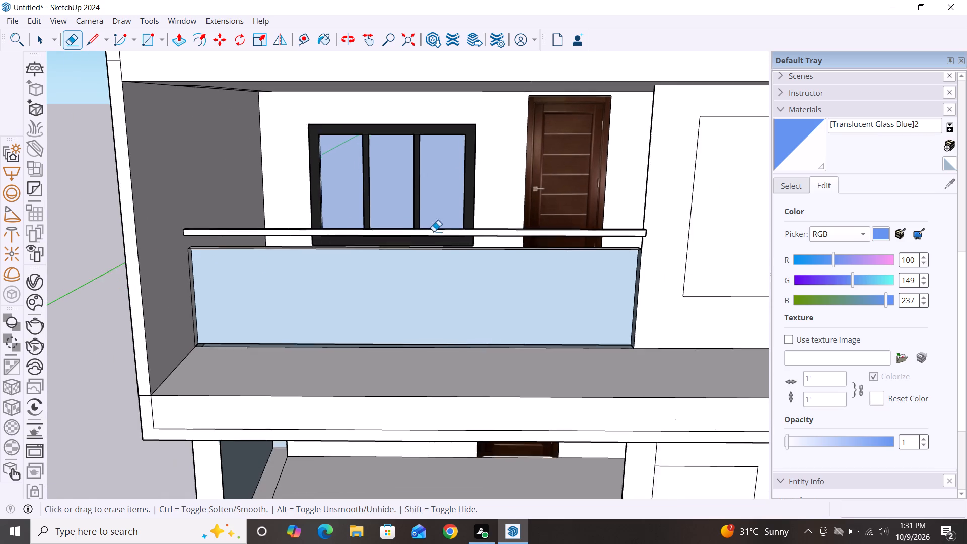
{"action": "scroll", "coordinate": [434, 231], "scroll_direction": "down", "scroll_amount": 1}
{"action": "scroll", "coordinate": [587, 215], "scroll_direction": "down", "scroll_amount": 3}
{"action": "scroll", "coordinate": [484, 232], "scroll_direction": "down", "scroll_amount": 3}
{"action": "key", "text": "space"}
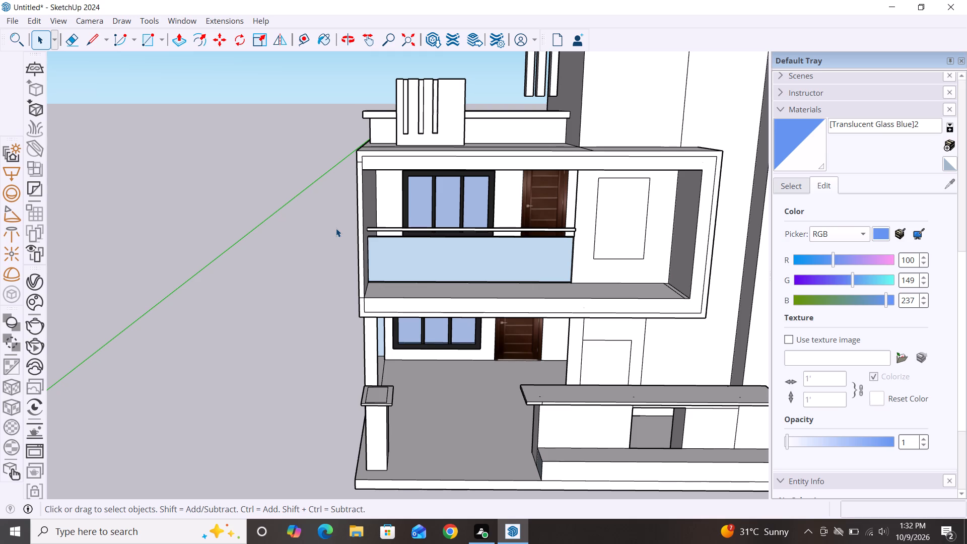
{"action": "scroll", "coordinate": [265, 257], "scroll_direction": "down", "scroll_amount": 5}
{"action": "middle_click_drag", "start_coordinate": [413, 327], "coordinate": [436, 222]}
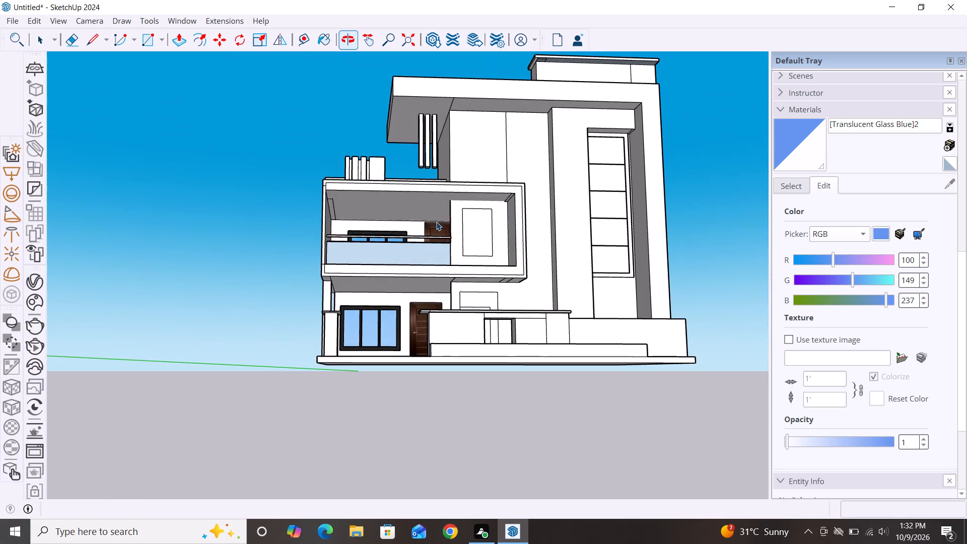
{"action": "scroll", "coordinate": [423, 265], "scroll_direction": "down", "scroll_amount": 2}
{"action": "middle_click_drag", "start_coordinate": [427, 276], "coordinate": [434, 303]}
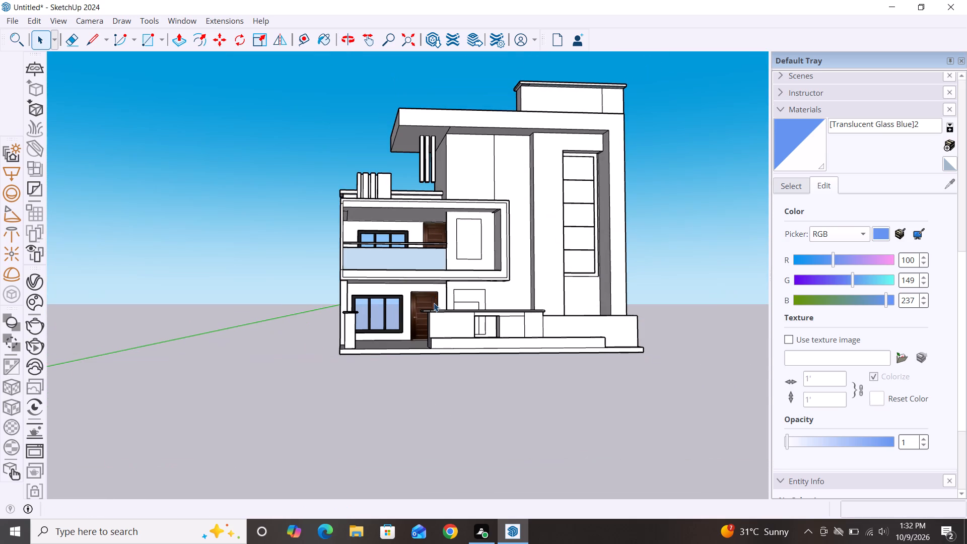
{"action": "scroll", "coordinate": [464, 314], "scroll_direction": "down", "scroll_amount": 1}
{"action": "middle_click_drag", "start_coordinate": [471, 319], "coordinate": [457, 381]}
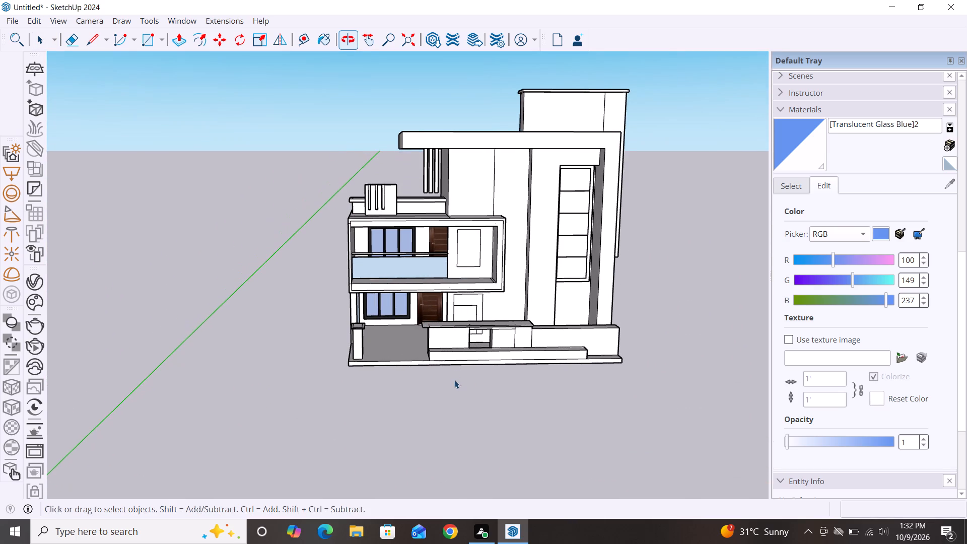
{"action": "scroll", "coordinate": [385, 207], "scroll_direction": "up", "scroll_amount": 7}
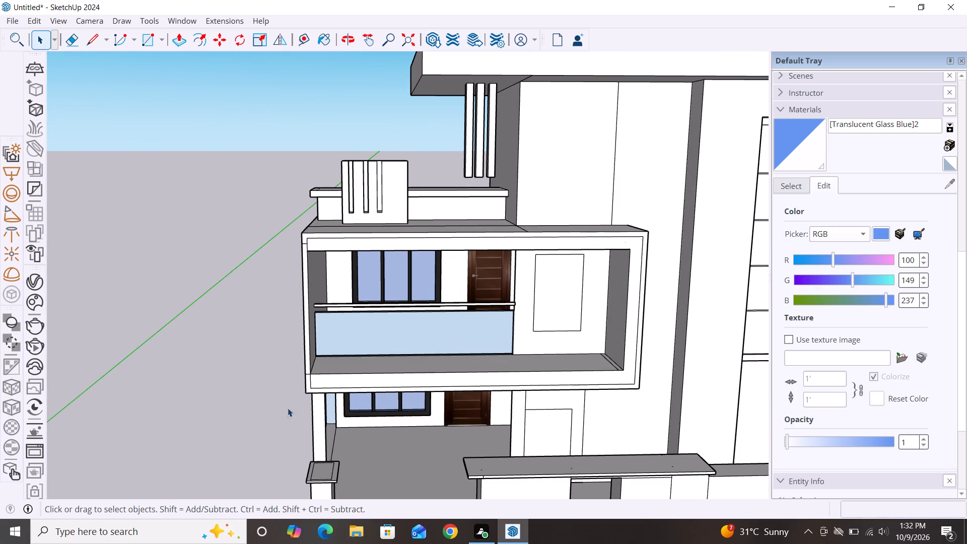
Switch to Chrome and search the web for "railing".
{"action": "left_click", "coordinate": [447, 532]}
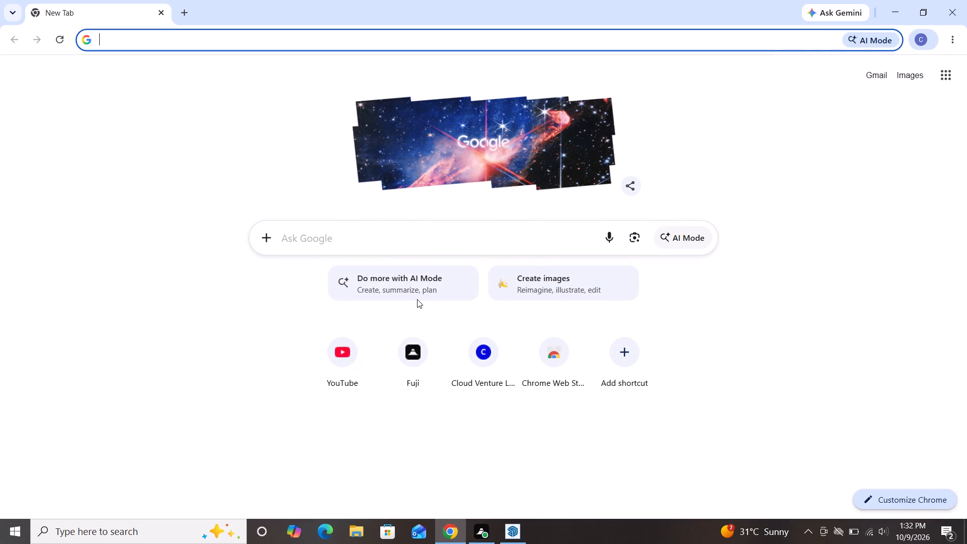
{"action": "left_click", "coordinate": [331, 237]}
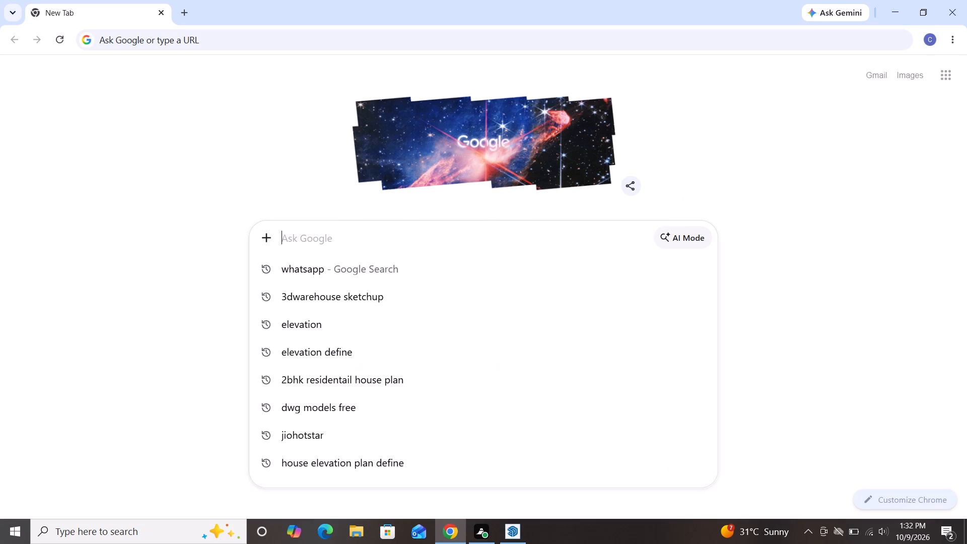
{"action": "type", "text": "re"}
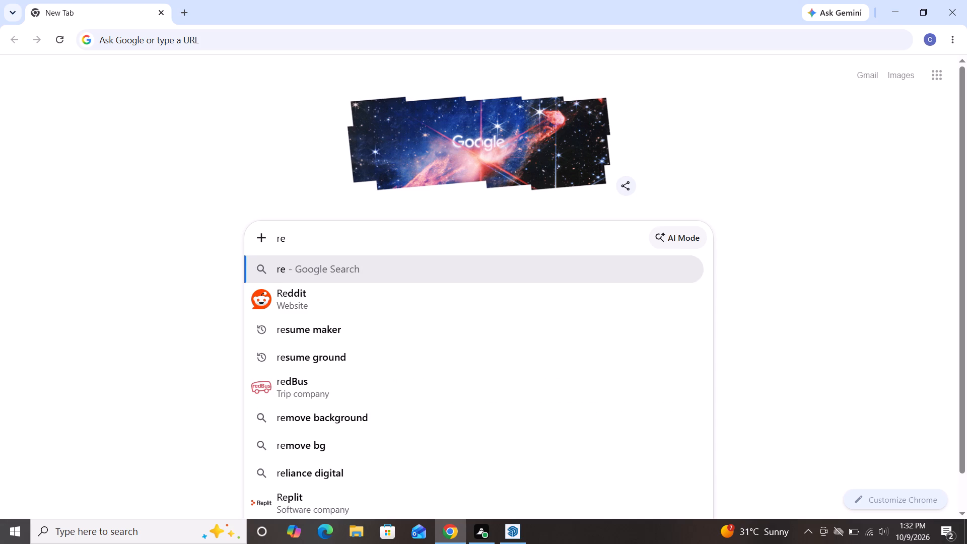
{"action": "key", "text": "BackSpace"}
{"action": "type", "text": "ailing"}
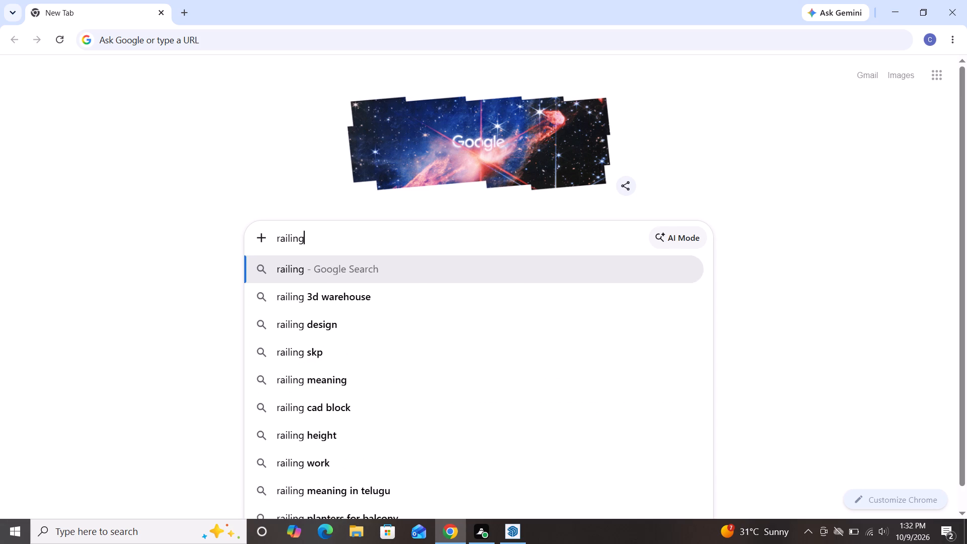
{"action": "key", "text": "Return"}
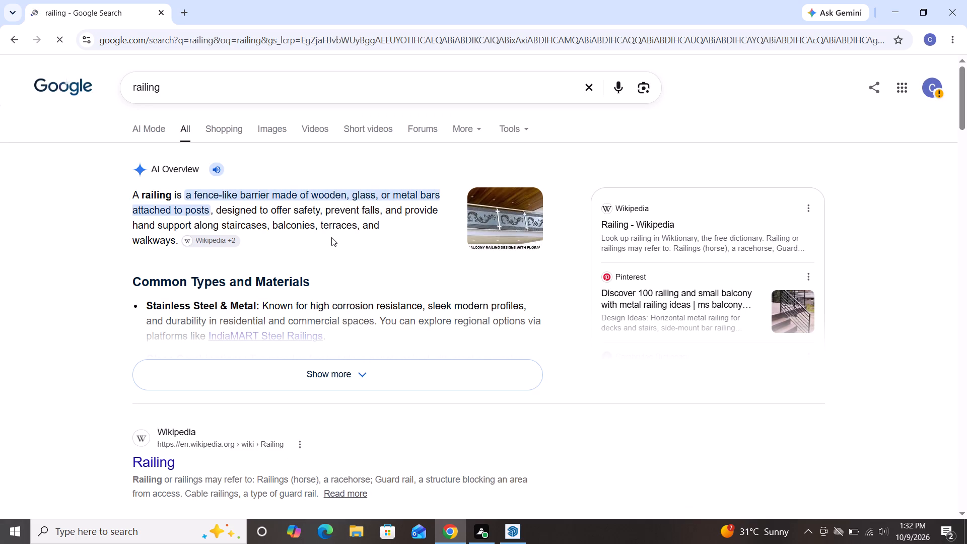
Replace the web query with the recent search "3dwarehouse sketchup" and open the 3D Warehouse site.
{"action": "key", "text": "BackSpace"}
{"action": "key", "text": "BackSpace"}
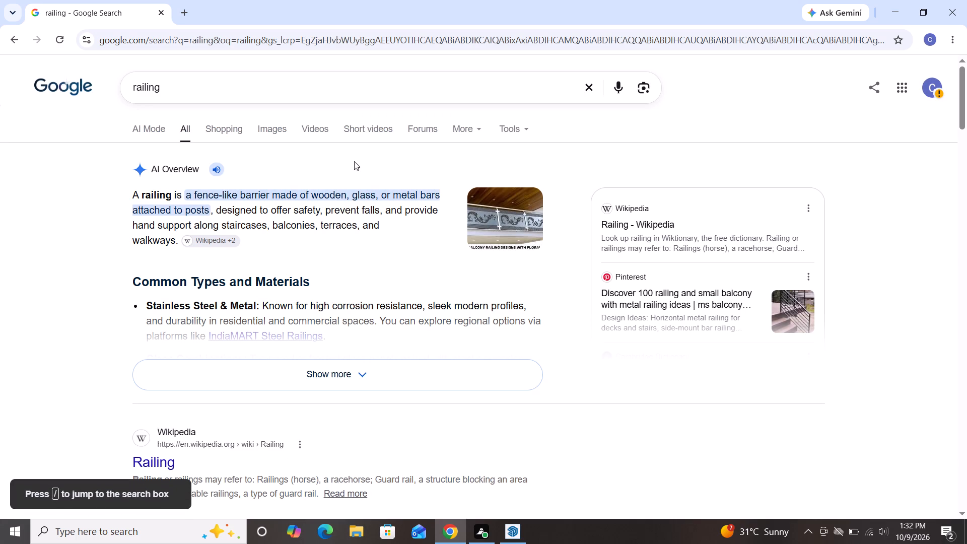
{"action": "left_click_drag", "start_coordinate": [172, 95], "coordinate": [119, 93]}
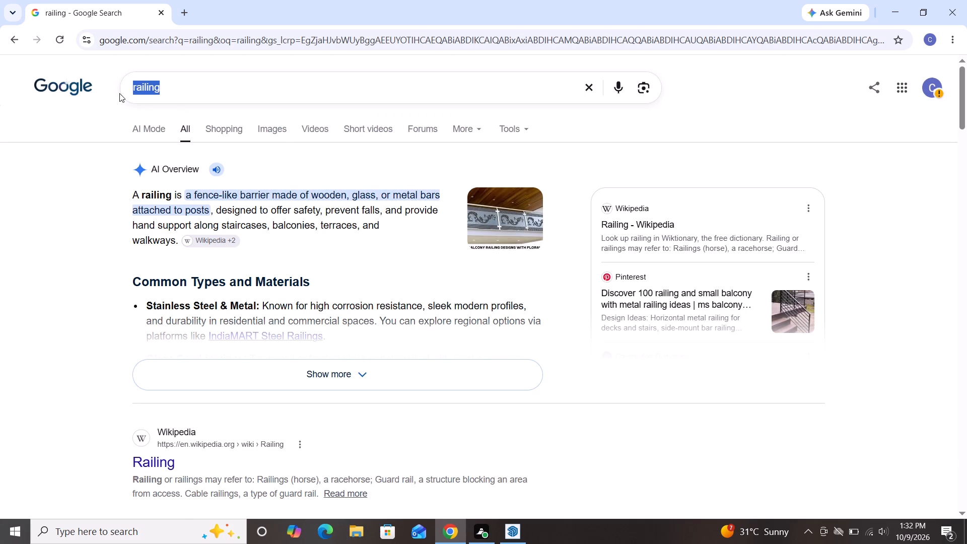
{"action": "key", "text": "Delete"}
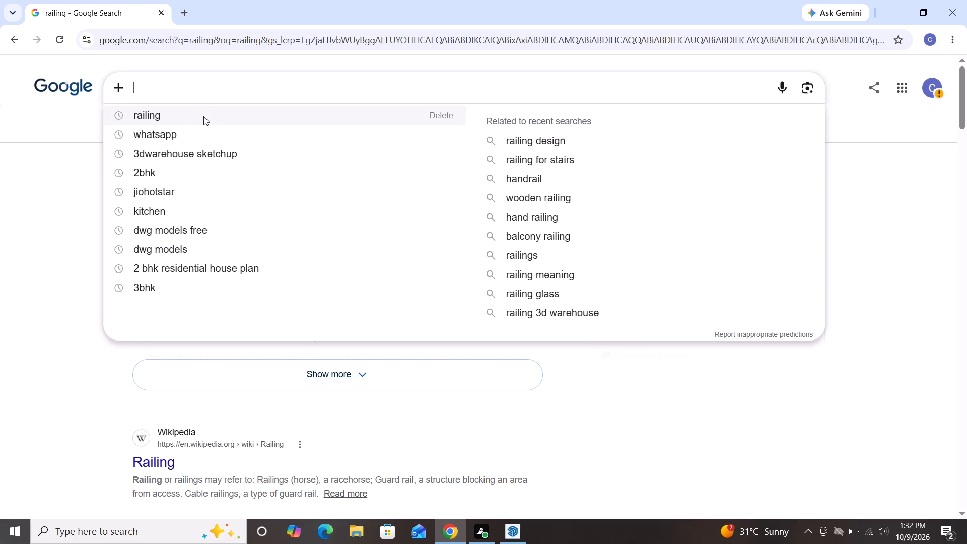
{"action": "scroll", "coordinate": [356, 168], "scroll_direction": "down", "scroll_amount": 2}
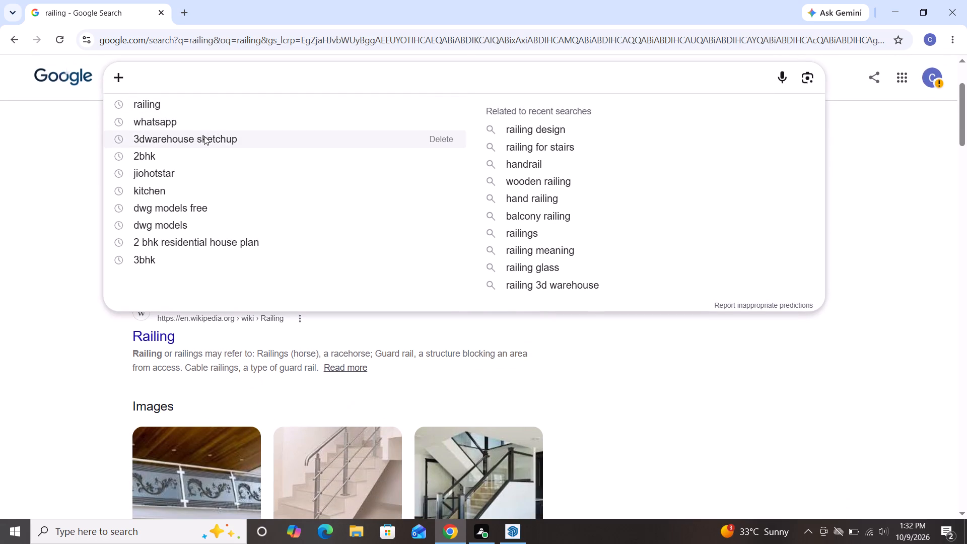
{"action": "left_click", "coordinate": [204, 136]}
{"action": "left_click", "coordinate": [221, 196]}
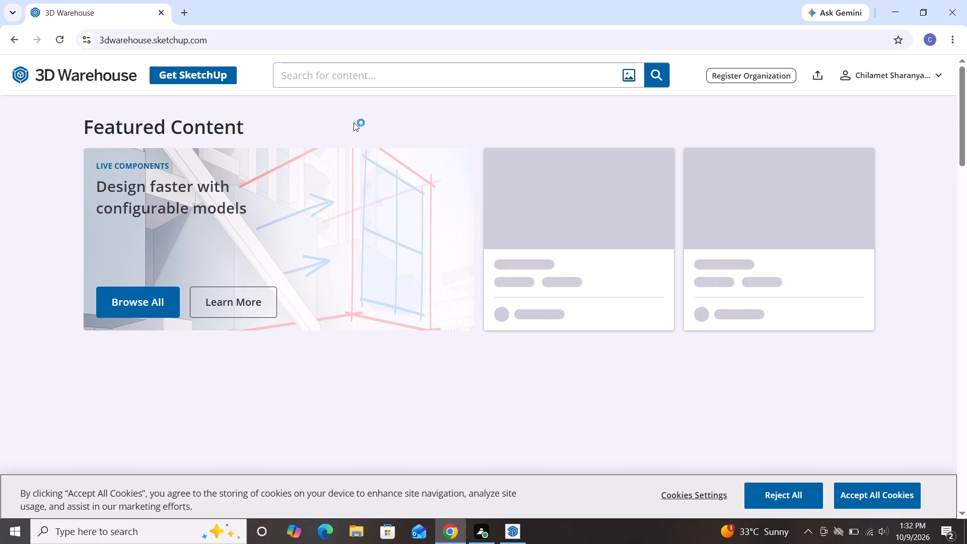
Search 3D Warehouse for "railing" models.
{"action": "left_click", "coordinate": [380, 78]}
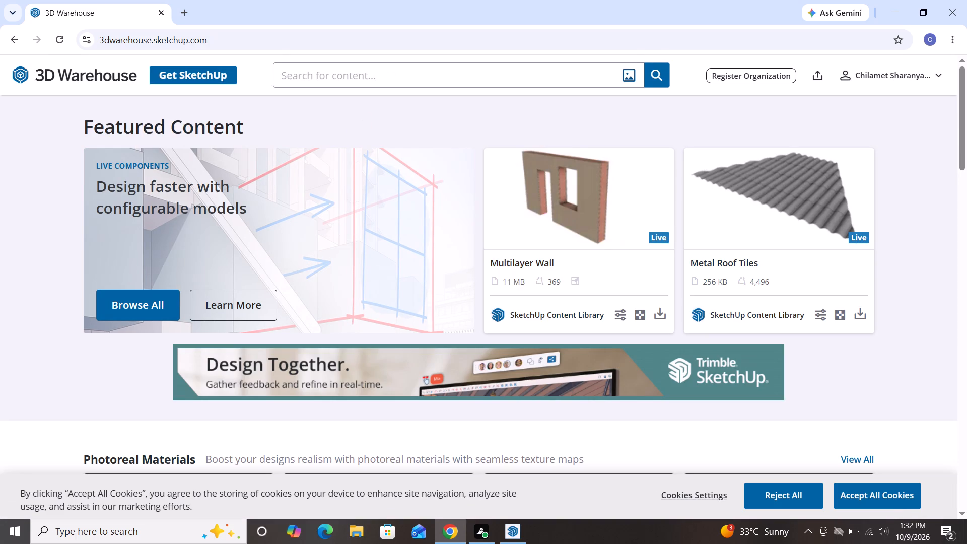
{"action": "type", "text": "railing"}
{"action": "key", "text": "Return"}
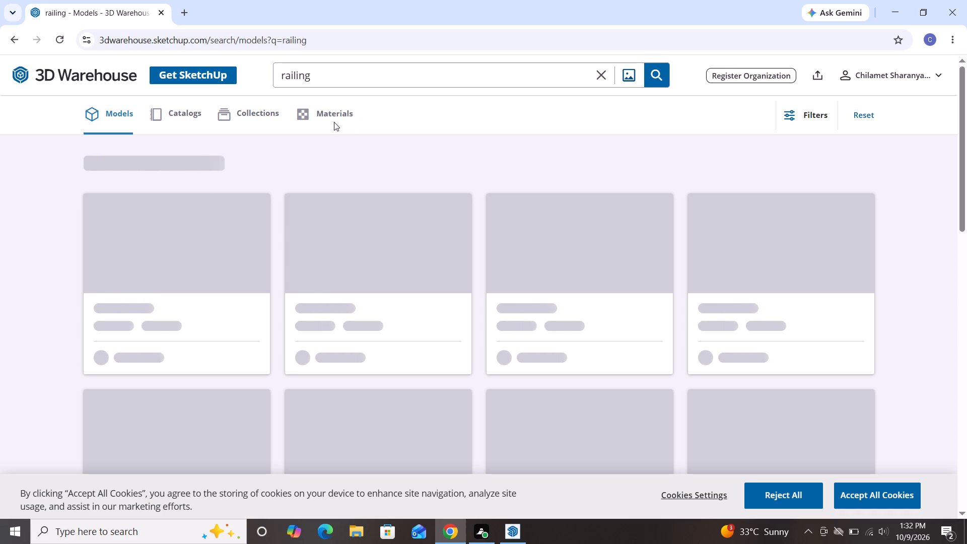
Compare the railing models and download the 109 KB Railing with horizontal bars as a SketchUp file.
{"action": "scroll", "coordinate": [390, 178], "scroll_direction": "down", "scroll_amount": 2}
{"action": "scroll", "coordinate": [424, 229], "scroll_direction": "down", "scroll_amount": 1}
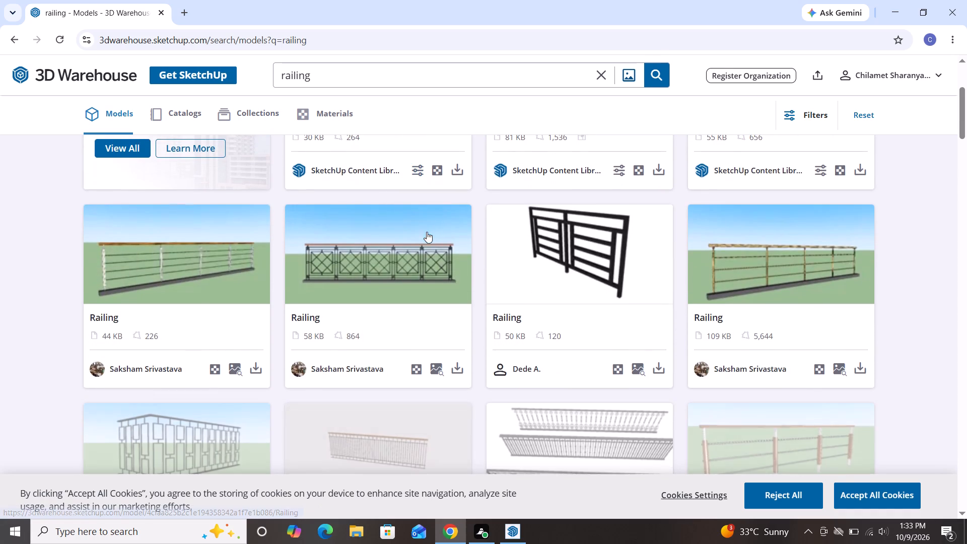
{"action": "scroll", "coordinate": [427, 241], "scroll_direction": "up", "scroll_amount": 4}
{"action": "scroll", "coordinate": [509, 201], "scroll_direction": "down", "scroll_amount": 1}
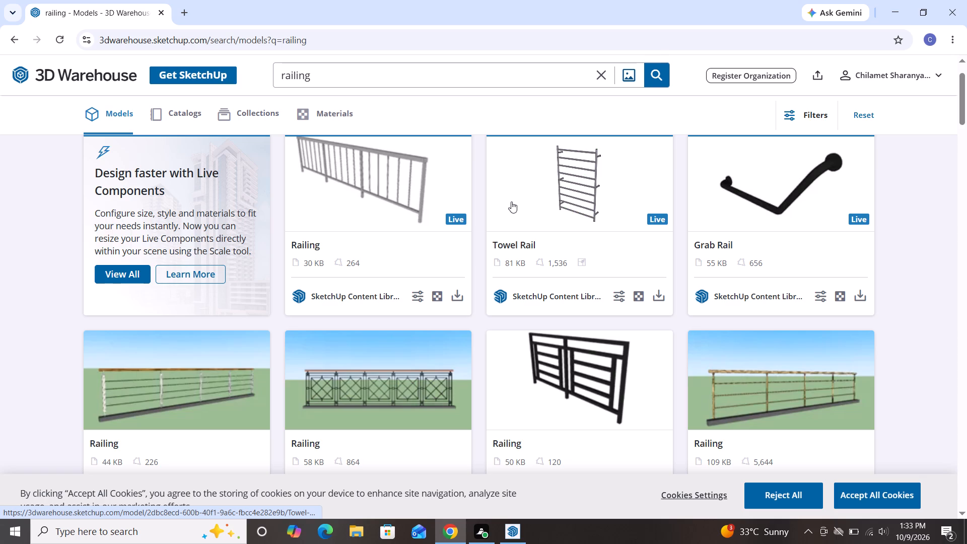
{"action": "scroll", "coordinate": [453, 259], "scroll_direction": "down", "scroll_amount": 2}
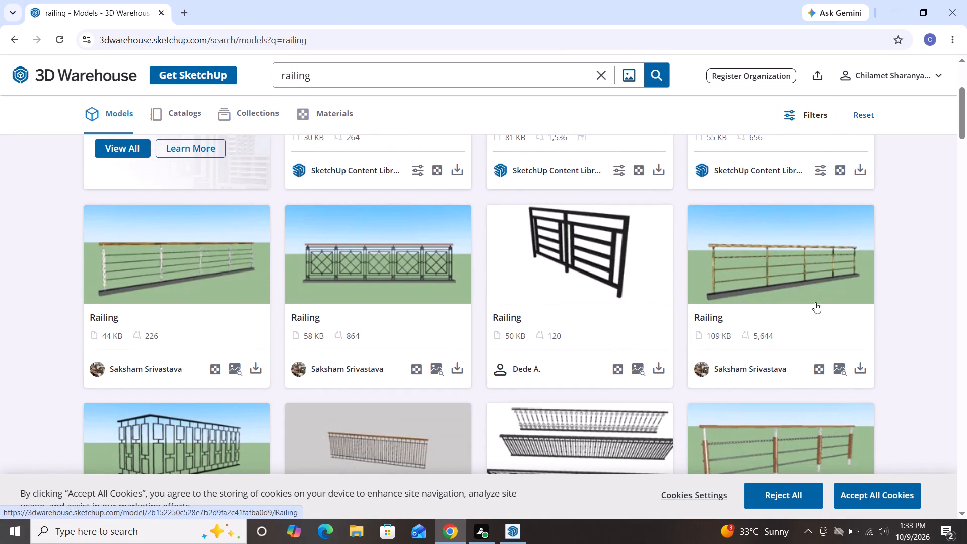
{"action": "scroll", "coordinate": [655, 328], "scroll_direction": "down", "scroll_amount": 1}
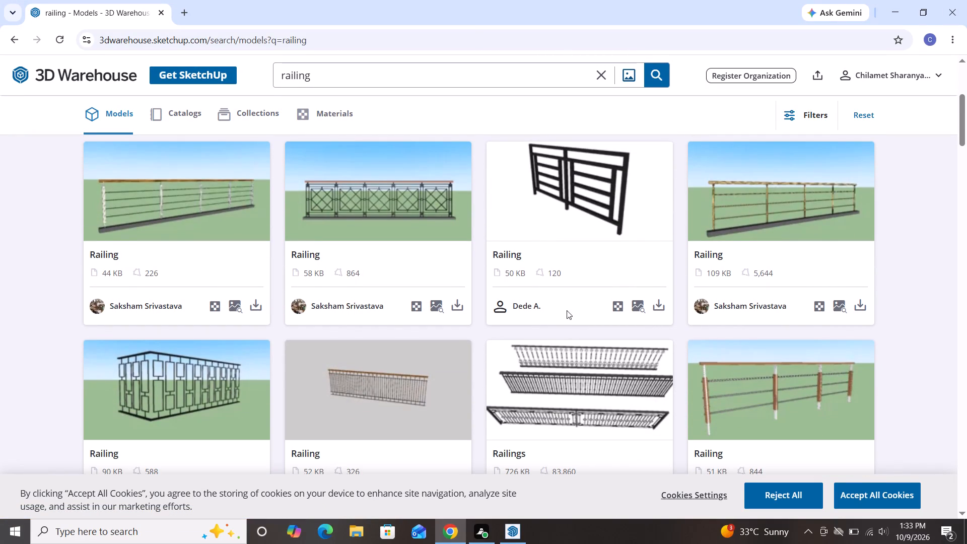
{"action": "scroll", "coordinate": [561, 309], "scroll_direction": "down", "scroll_amount": 2}
{"action": "scroll", "coordinate": [581, 322], "scroll_direction": "up", "scroll_amount": 2}
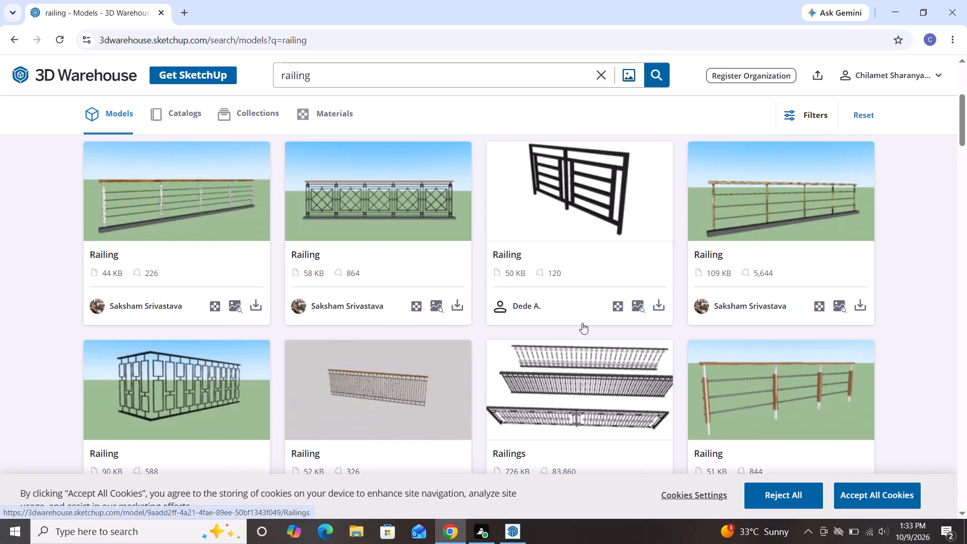
{"action": "scroll", "coordinate": [673, 314], "scroll_direction": "down", "scroll_amount": 2}
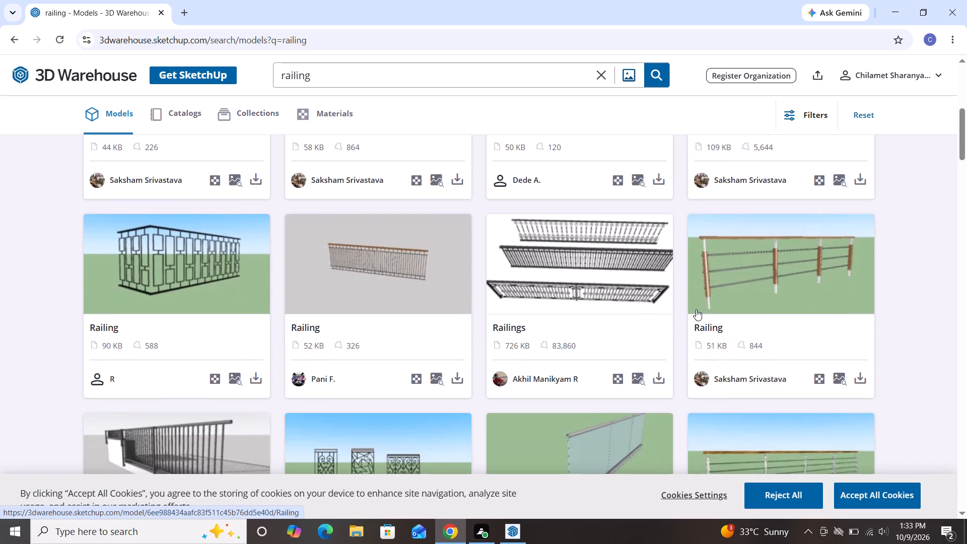
{"action": "scroll", "coordinate": [696, 309], "scroll_direction": "up", "scroll_amount": 3}
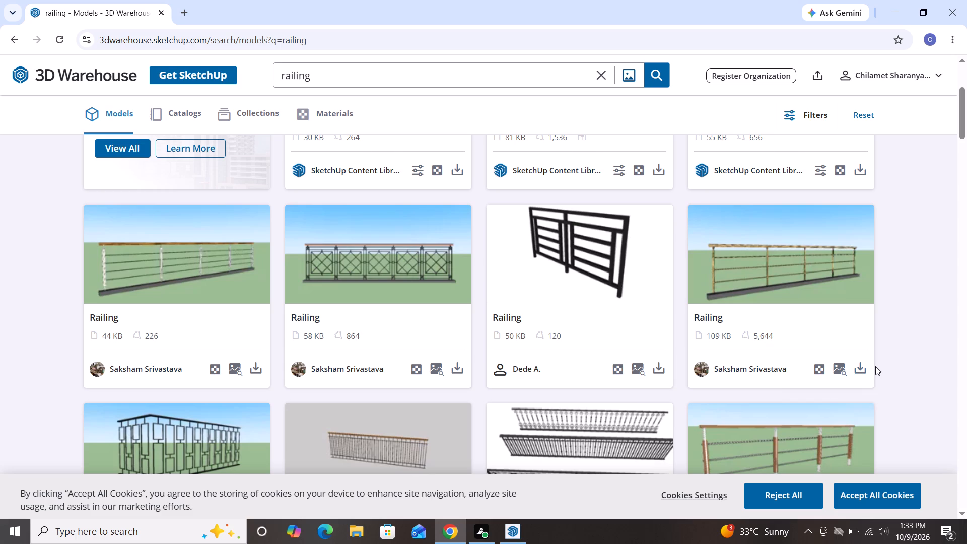
{"action": "left_click", "coordinate": [859, 370]}
{"action": "left_click", "coordinate": [825, 391]}
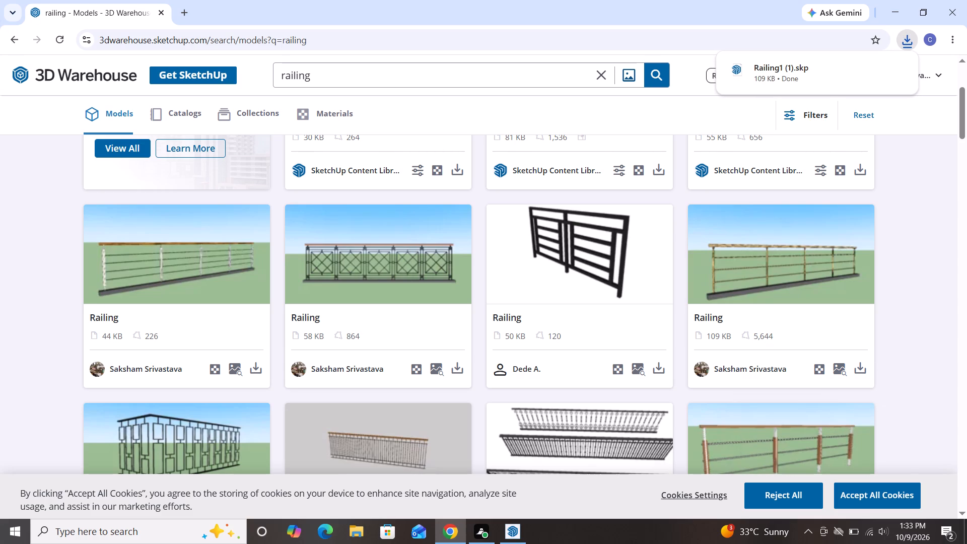
Refine the 3D Warehouse model search to "railing crossing".
{"action": "left_click", "coordinate": [312, 79]}
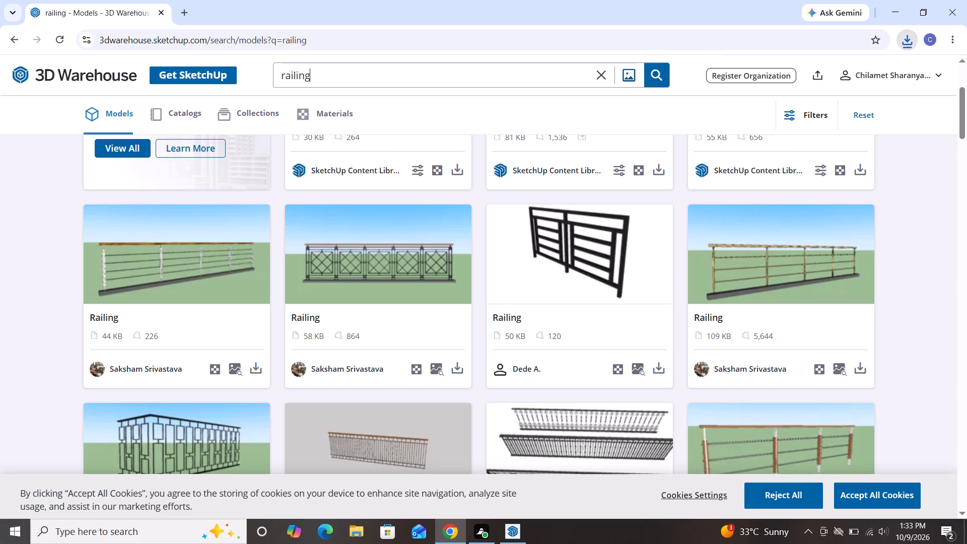
{"action": "key", "text": "space"}
{"action": "type", "text": "crossi"}
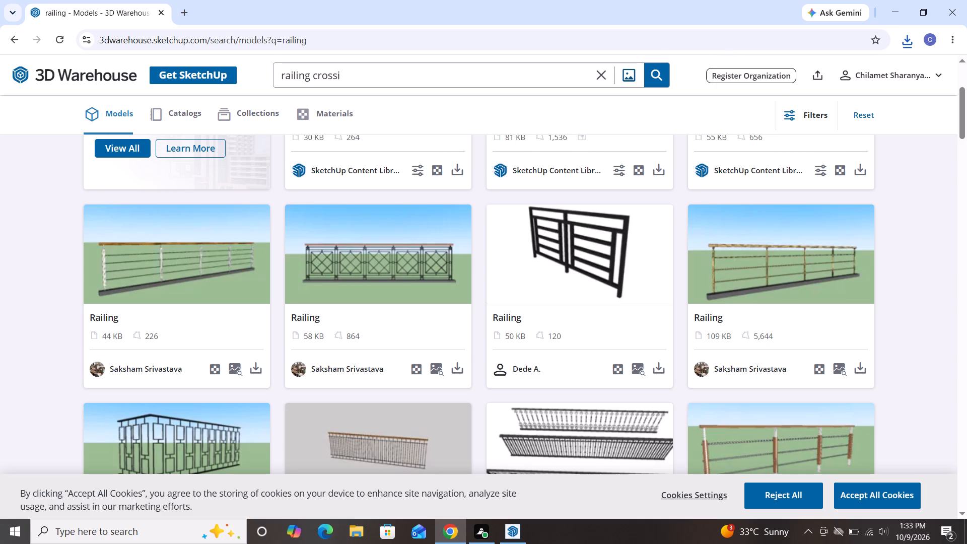
{"action": "key", "text": "g"}
{"action": "key", "text": "Return"}
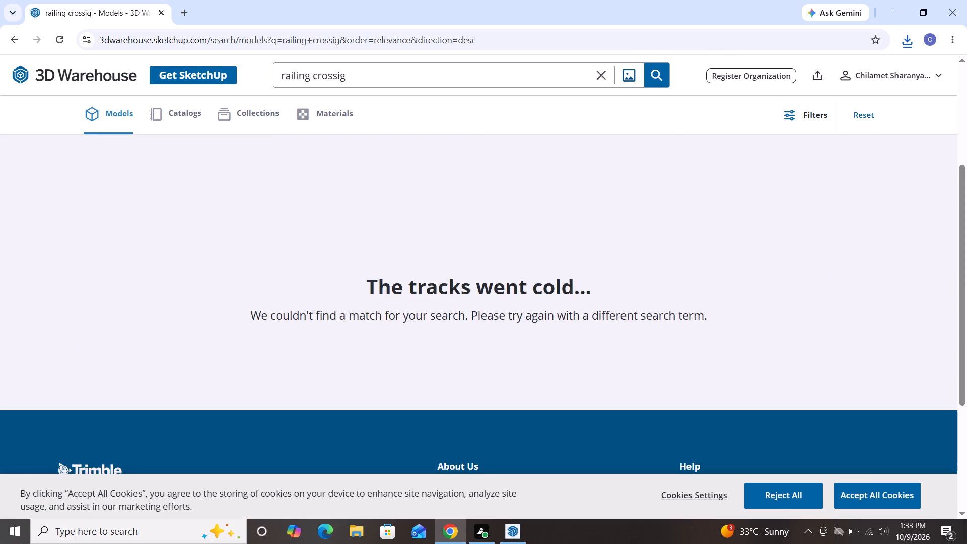
{"action": "left_click_drag", "start_coordinate": [349, 75], "coordinate": [334, 78]}
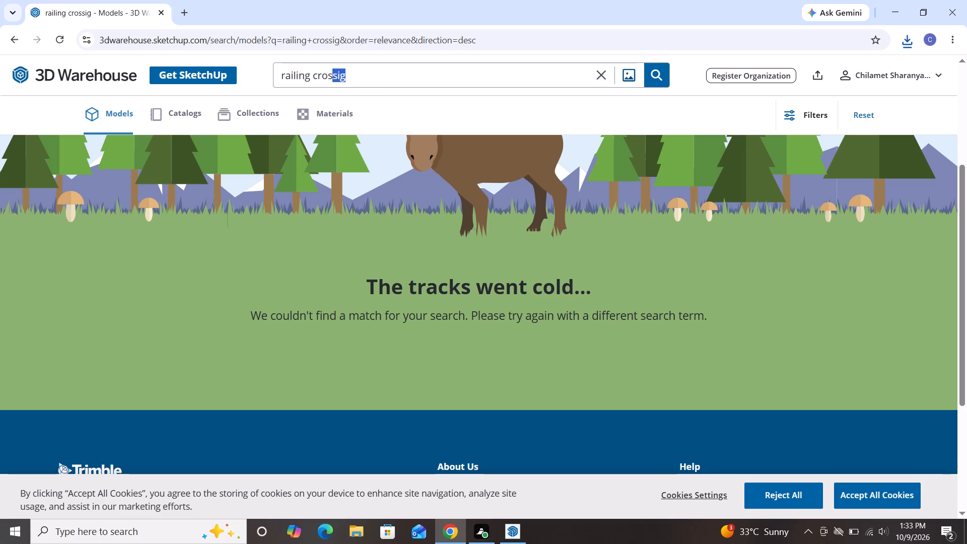
{"action": "key", "text": "BackSpace"}
{"action": "type", "text": "sing"}
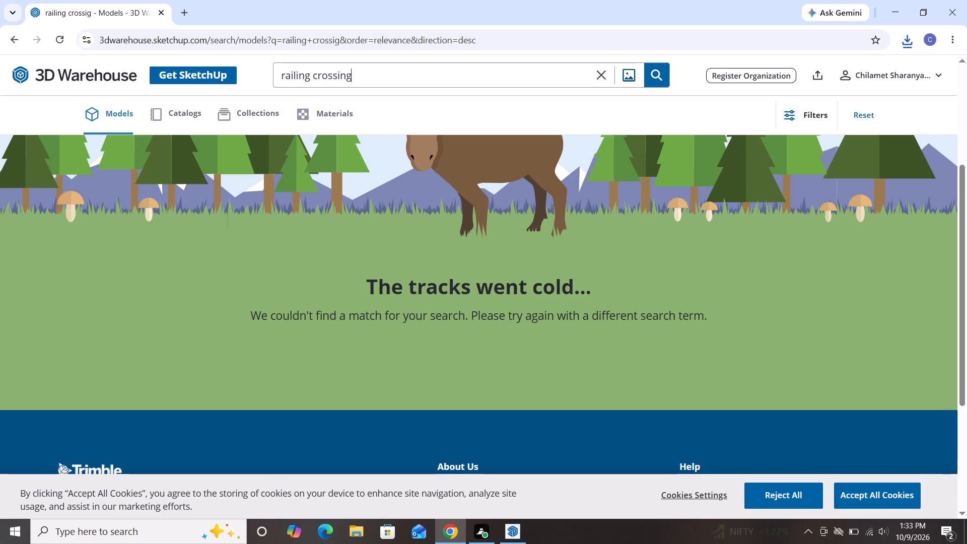
{"action": "key", "text": "Return"}
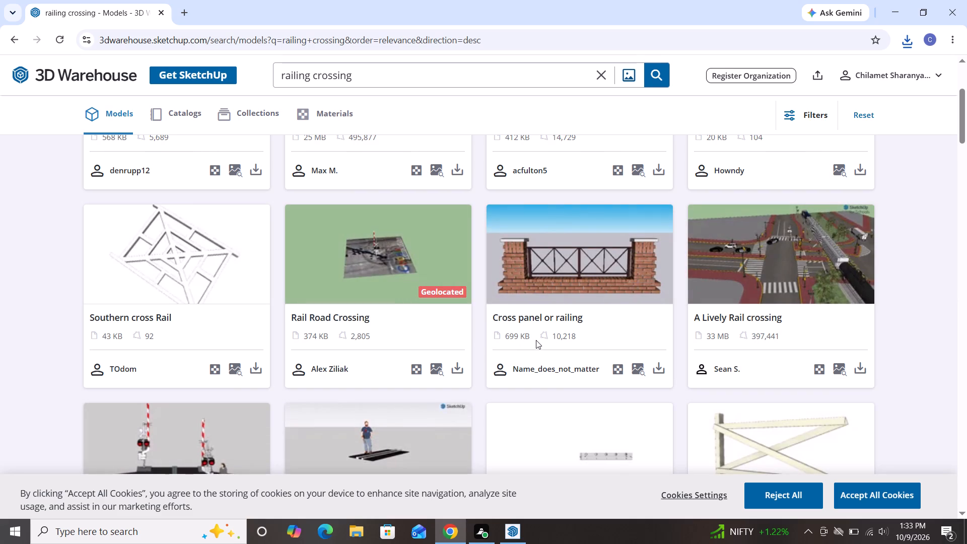
Browse the railing crossing models through to the end of the loaded results for a suitable cross-patterned balcony railing.
{"action": "scroll", "coordinate": [544, 324], "scroll_direction": "down", "scroll_amount": 9}
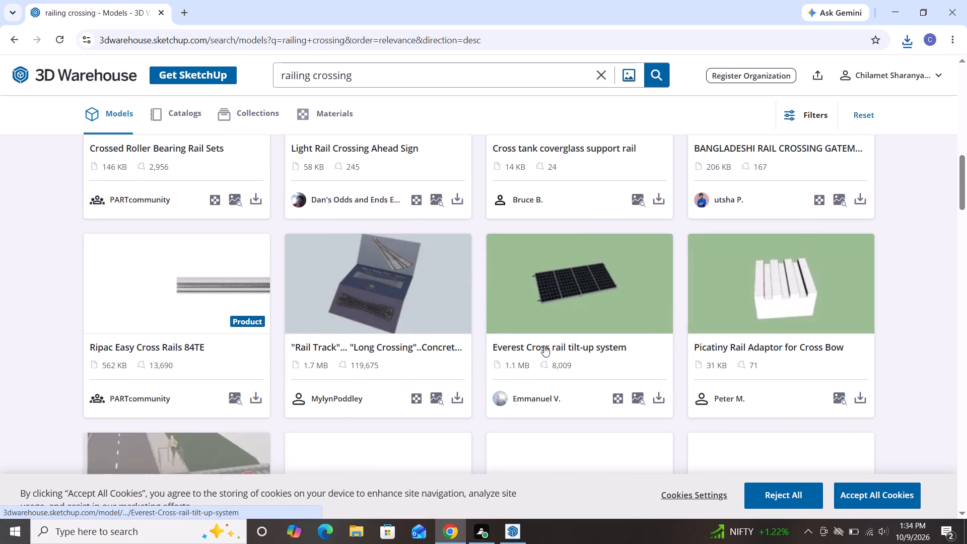
{"action": "scroll", "coordinate": [544, 334], "scroll_direction": "down", "scroll_amount": 6}
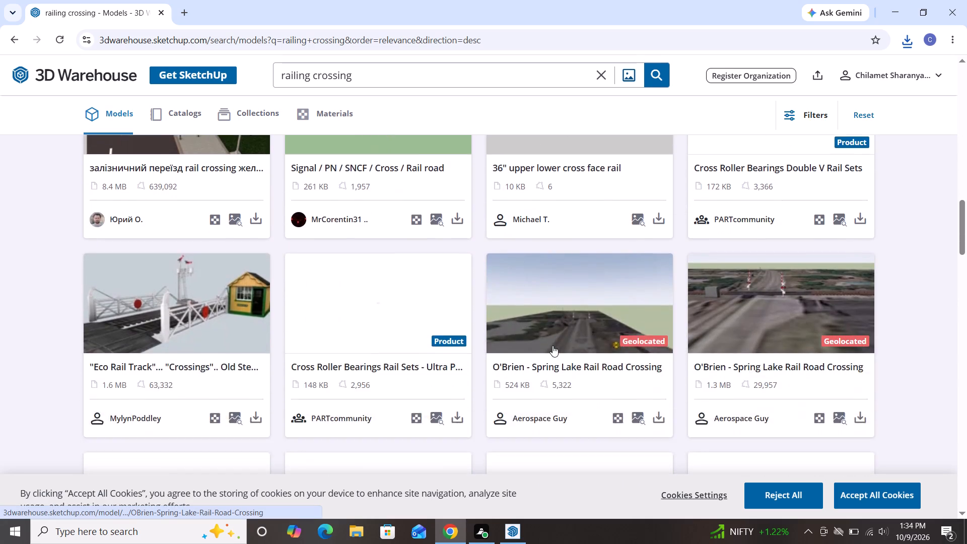
{"action": "scroll", "coordinate": [552, 346], "scroll_direction": "down", "scroll_amount": 5}
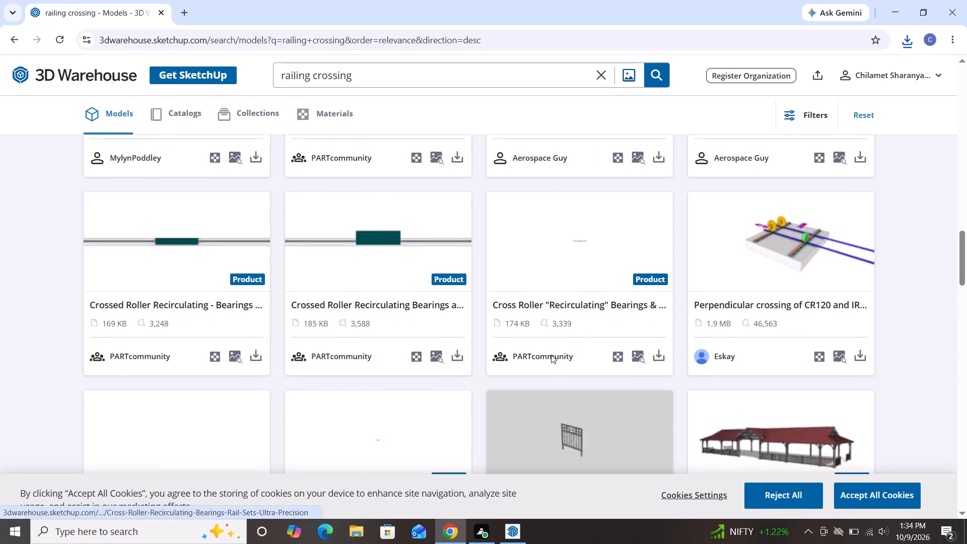
{"action": "scroll", "coordinate": [550, 357], "scroll_direction": "down", "scroll_amount": 5}
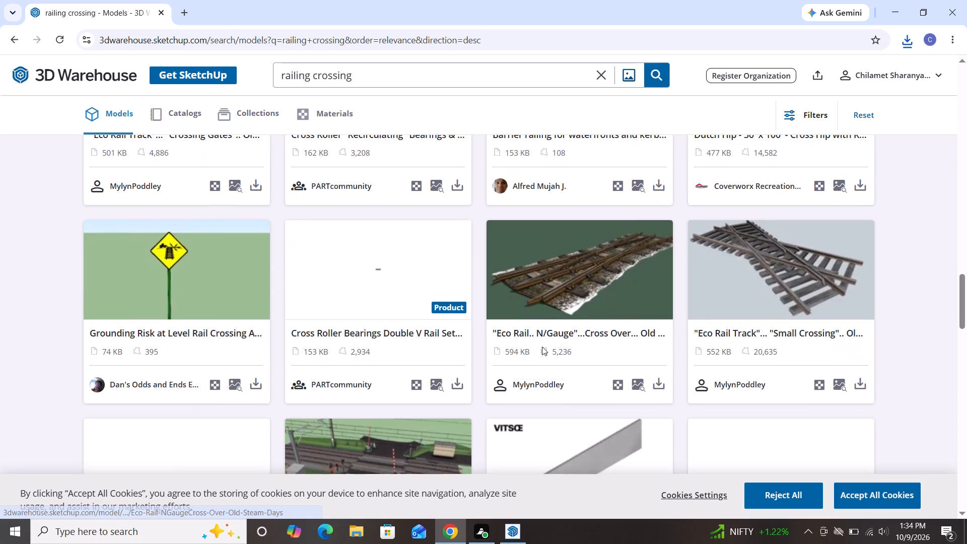
{"action": "scroll", "coordinate": [542, 347], "scroll_direction": "down", "scroll_amount": 17}
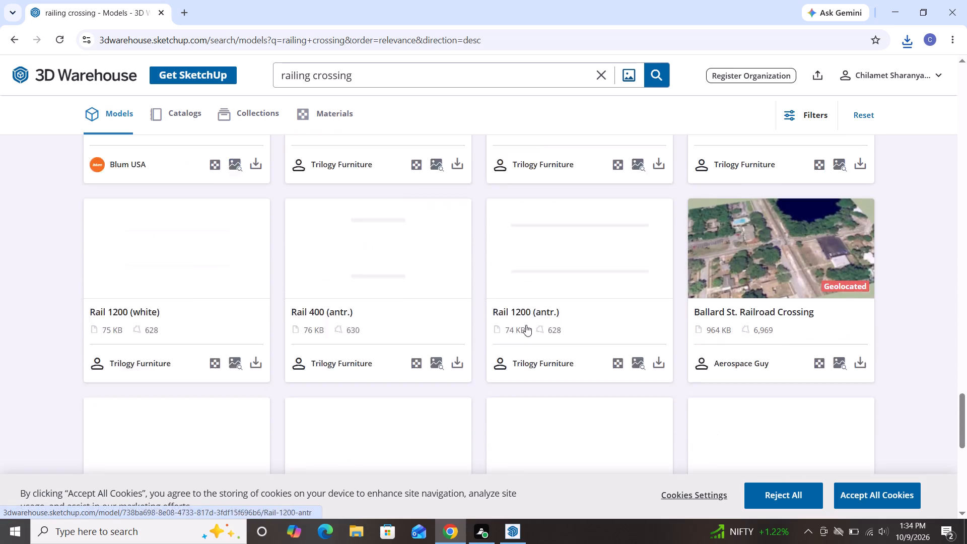
{"action": "scroll", "coordinate": [526, 325], "scroll_direction": "down", "scroll_amount": 9}
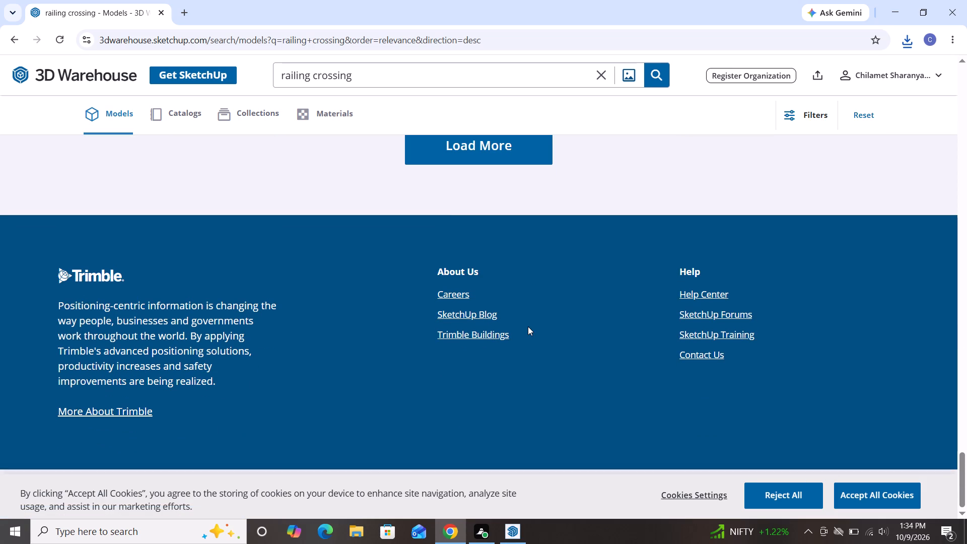
Restore the 3D Warehouse search term to "railing" and run the model search again.
{"action": "key", "text": "ctrl+z"}
{"action": "key", "text": "ctrl+z"}
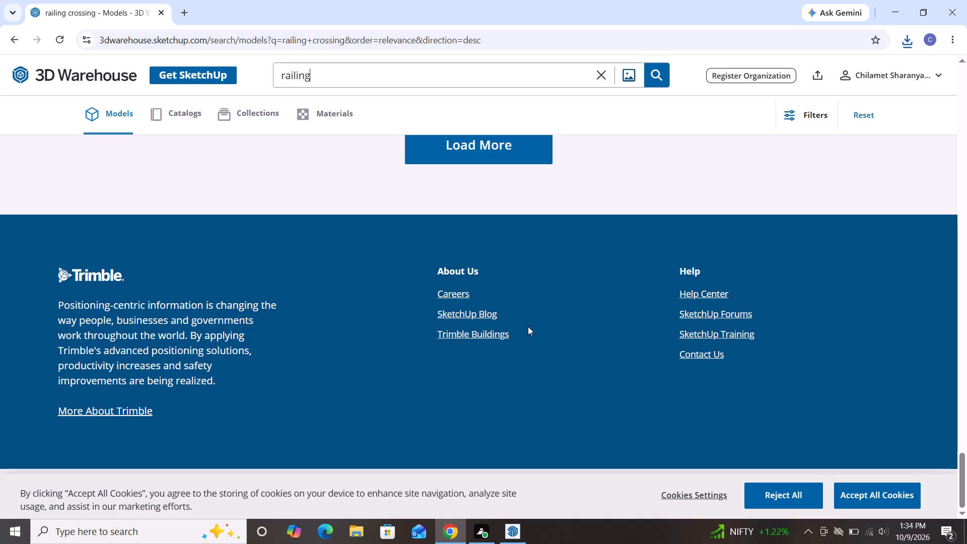
{"action": "key", "text": "Return"}
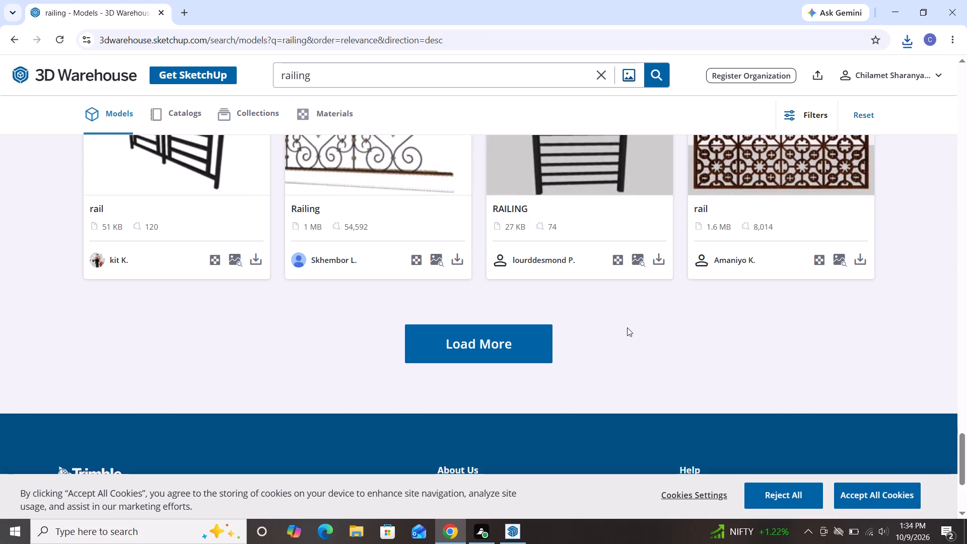
Download the 198 KB "railings" model with black horizontal bars and a corner return as a SketchUp file.
{"action": "scroll", "coordinate": [597, 297], "scroll_direction": "down", "scroll_amount": 2}
{"action": "scroll", "coordinate": [598, 298], "scroll_direction": "up", "scroll_amount": 6}
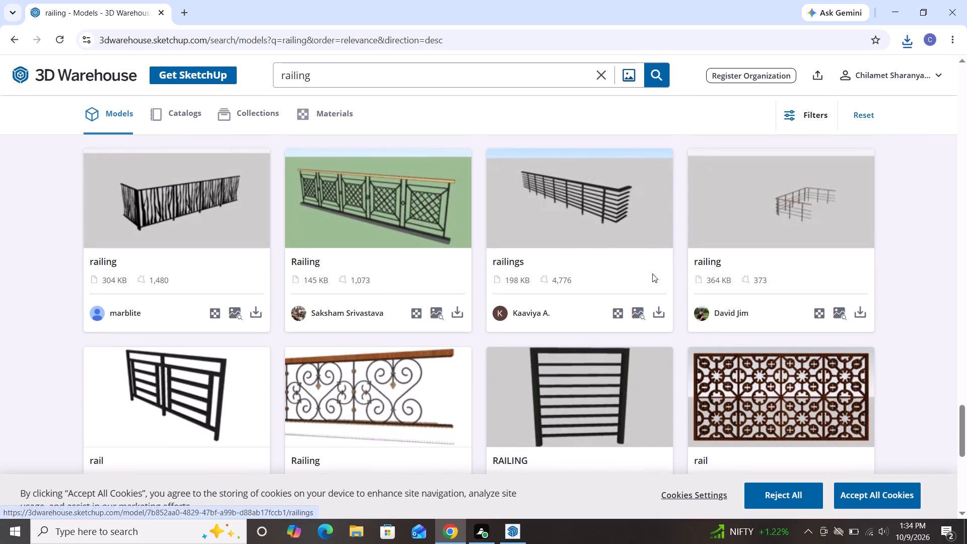
{"action": "left_click", "coordinate": [656, 311]}
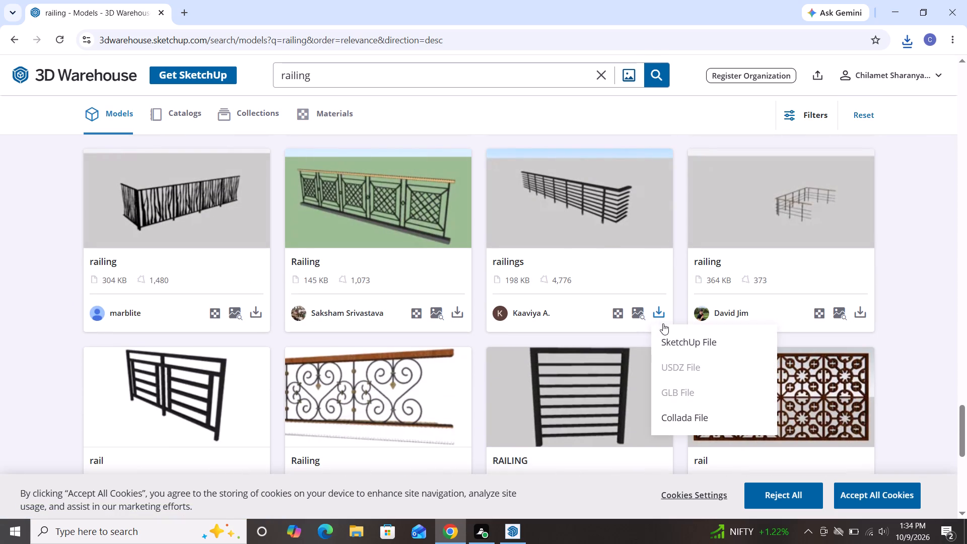
{"action": "left_click", "coordinate": [676, 341]}
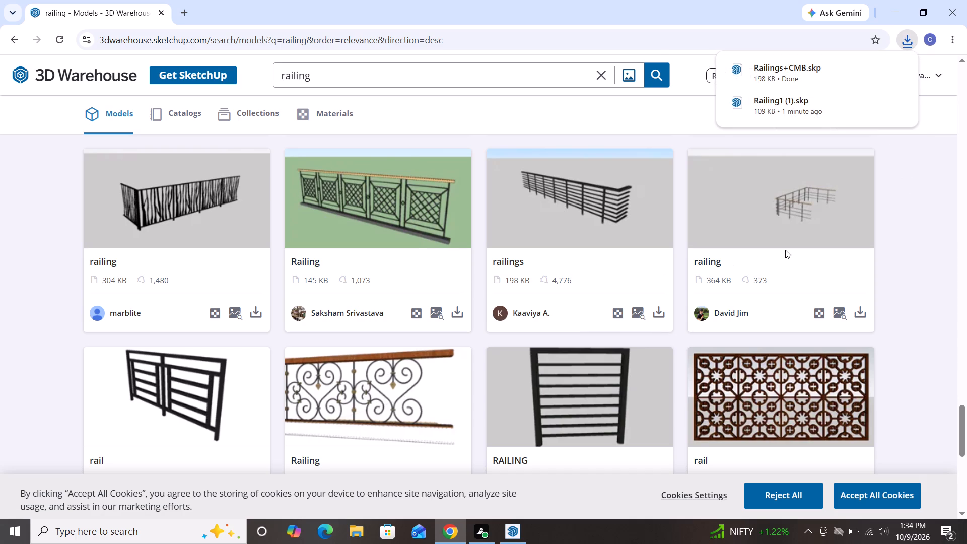
In SketchUp, import the downloaded Railings+CMB file and place the railing on the open ground in front of the house.
{"action": "left_click", "coordinate": [504, 523]}
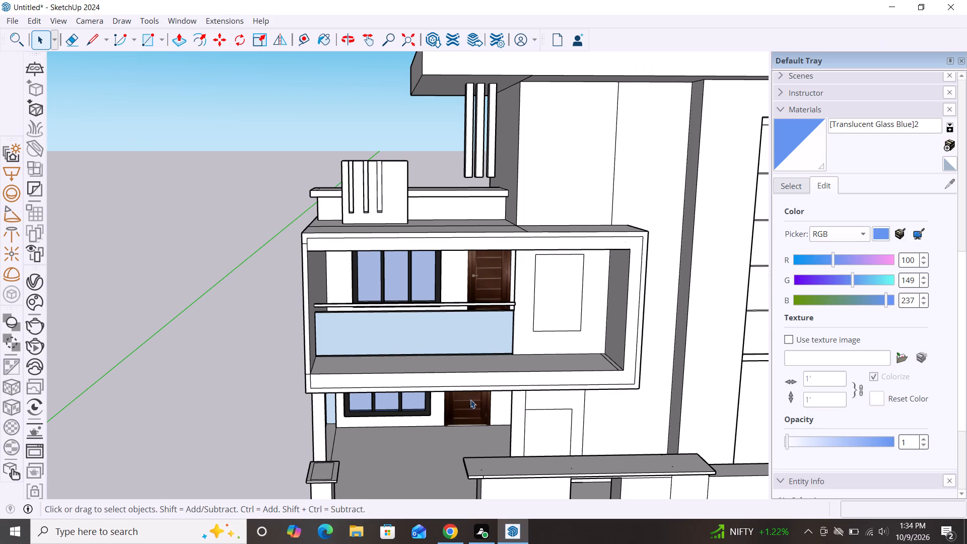
{"action": "scroll", "coordinate": [440, 262], "scroll_direction": "down", "scroll_amount": 2}
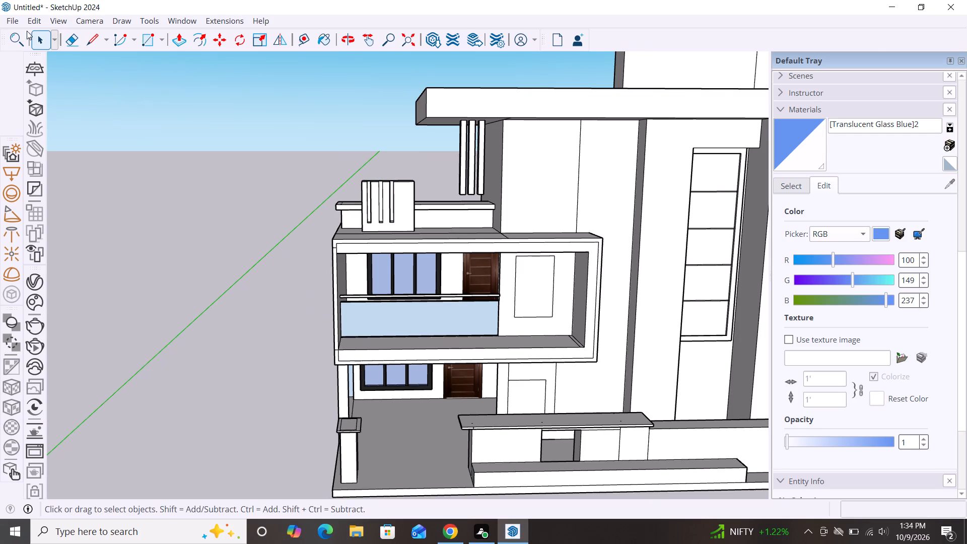
{"action": "left_click", "coordinate": [15, 24]}
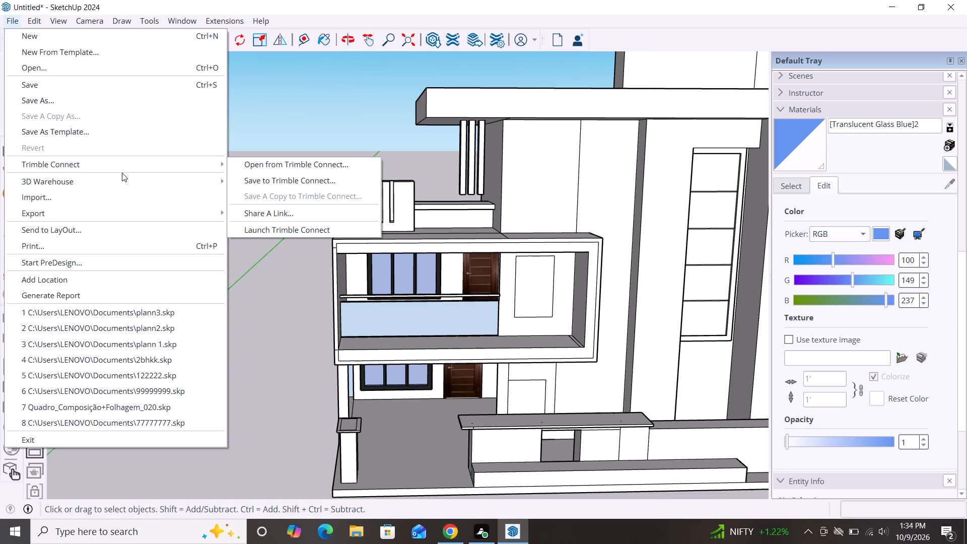
{"action": "left_click", "coordinate": [100, 200]}
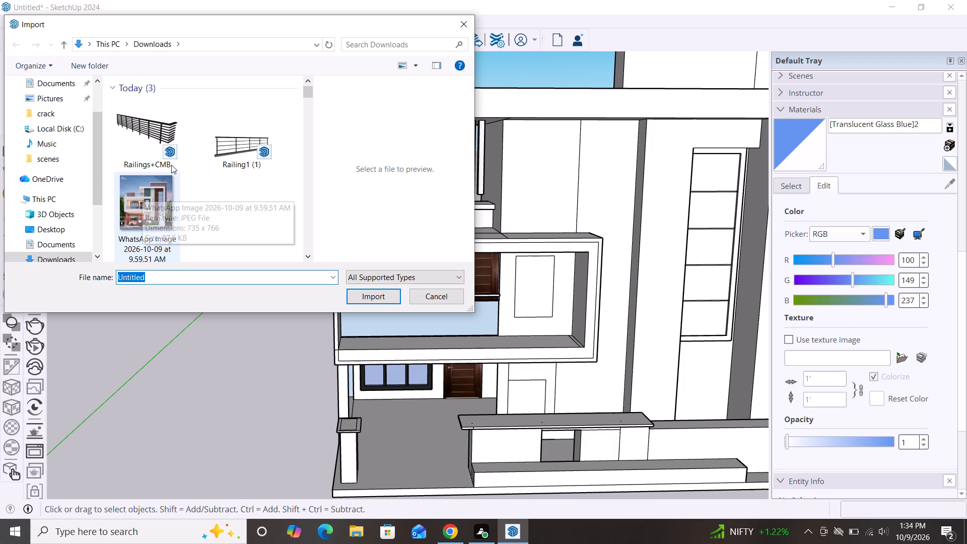
{"action": "left_click", "coordinate": [157, 141]}
{"action": "left_click", "coordinate": [368, 295]}
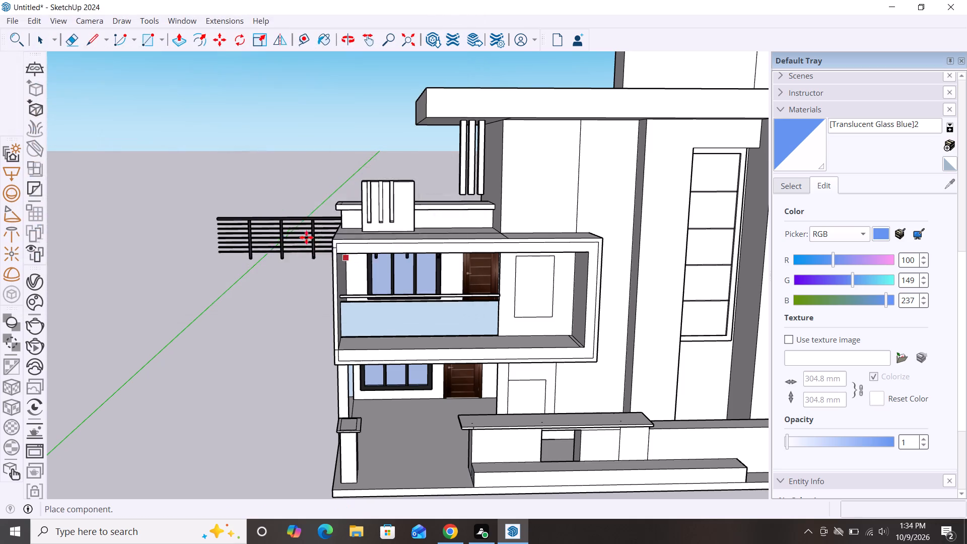
{"action": "scroll", "coordinate": [222, 202], "scroll_direction": "down", "scroll_amount": 3}
{"action": "scroll", "coordinate": [152, 165], "scroll_direction": "down", "scroll_amount": 2}
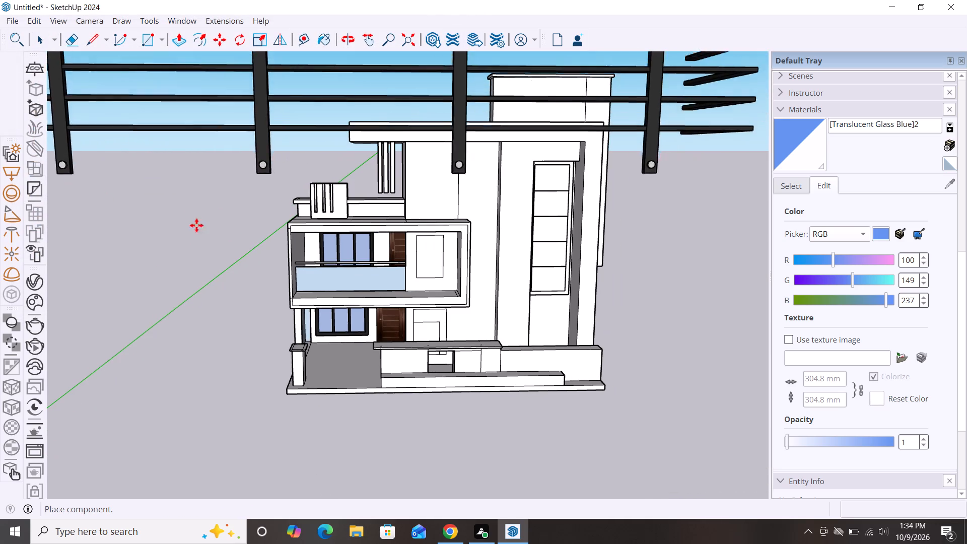
{"action": "scroll", "coordinate": [139, 189], "scroll_direction": "down", "scroll_amount": 7}
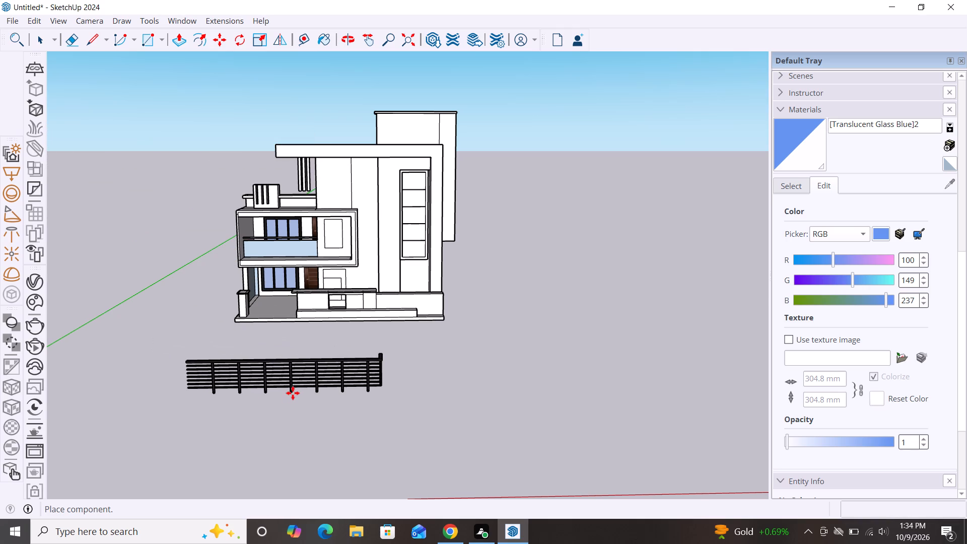
{"action": "left_click", "coordinate": [293, 393]}
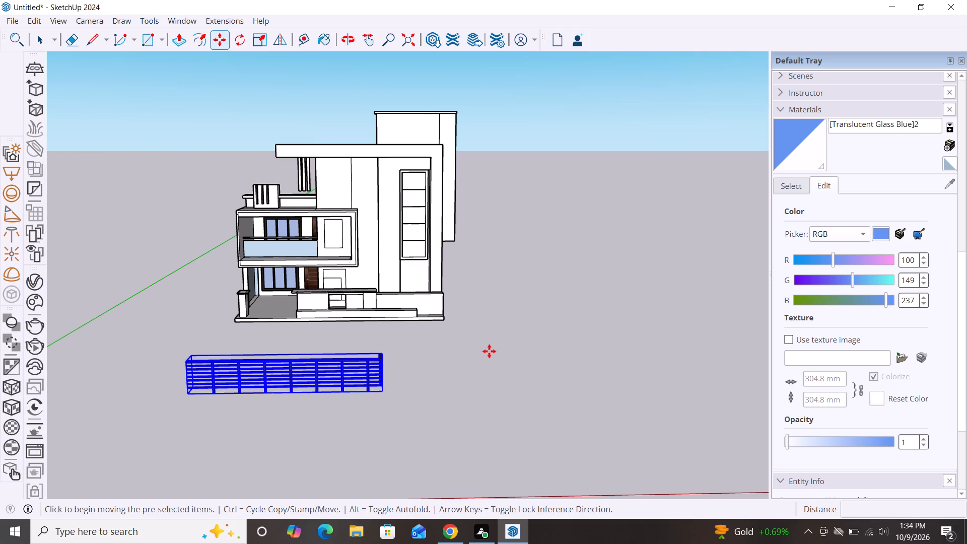
Explode the imported railing component into its separate parts.
{"action": "right_click", "coordinate": [337, 380]}
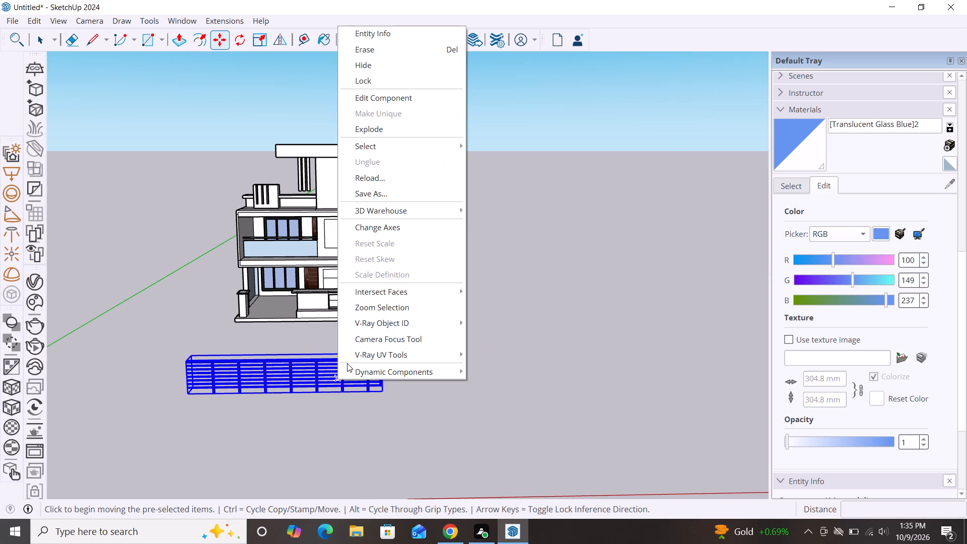
{"action": "left_click", "coordinate": [381, 132]}
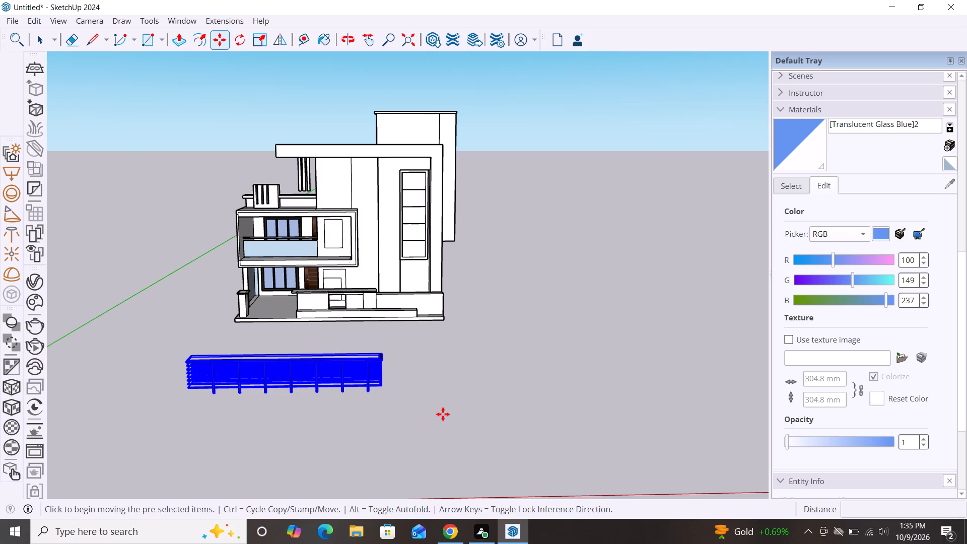
{"action": "key", "text": "space"}
{"action": "left_click", "coordinate": [446, 420]}
Examine how the exploded railing is divided by selecting its horizontal bars, posts and top handrail.
{"action": "scroll", "coordinate": [337, 373], "scroll_direction": "up", "scroll_amount": 4}
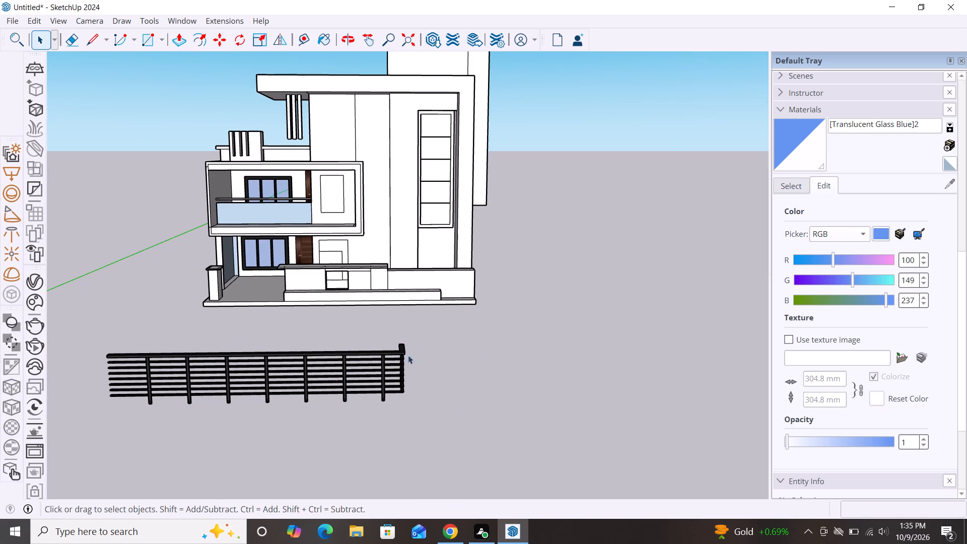
{"action": "left_click_drag", "start_coordinate": [412, 322], "coordinate": [309, 435]}
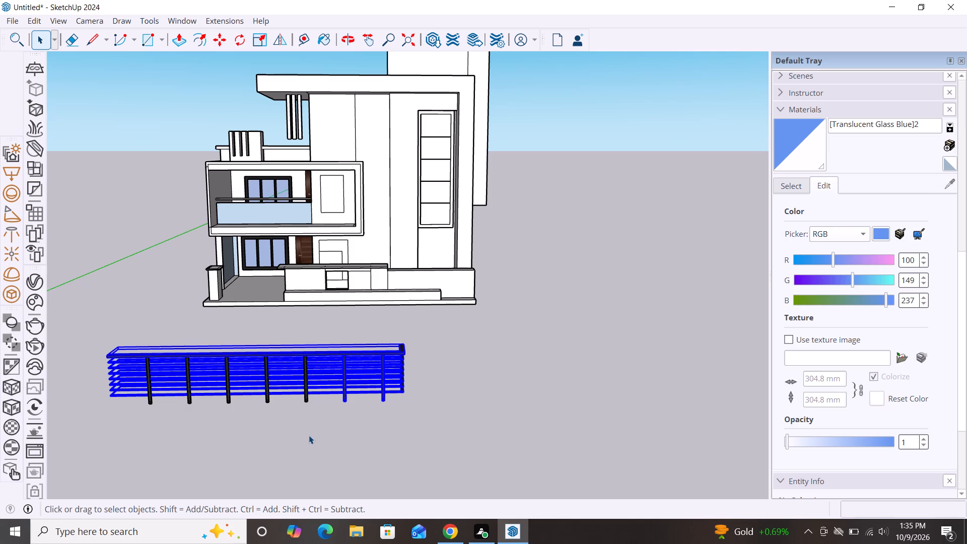
{"action": "left_click", "coordinate": [525, 392]}
{"action": "left_click", "coordinate": [356, 391]}
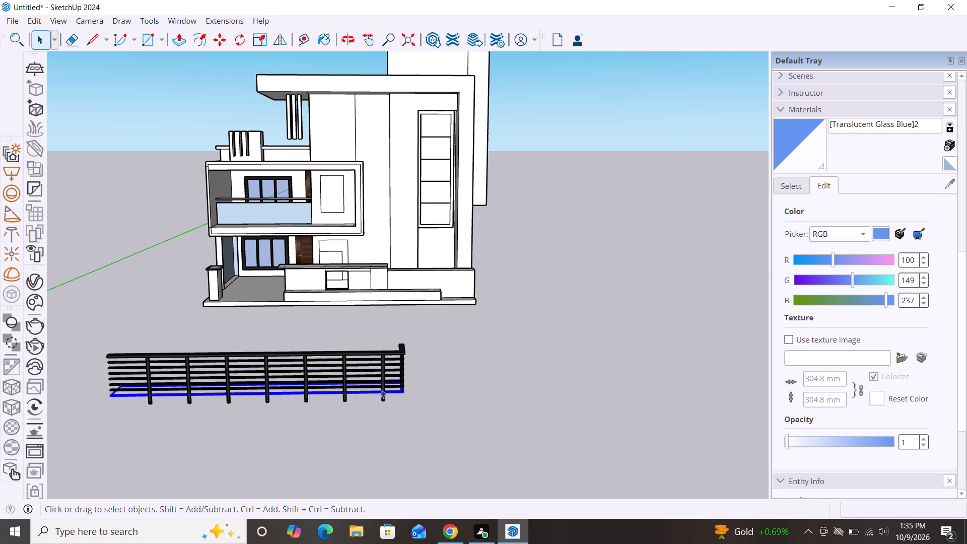
{"action": "left_click", "coordinate": [522, 421]}
{"action": "left_click", "coordinate": [360, 354]}
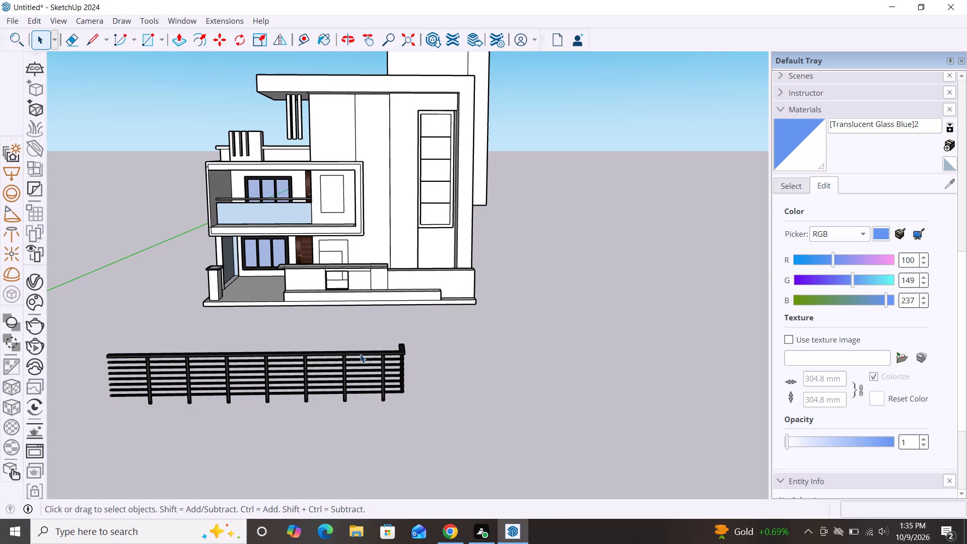
{"action": "left_click", "coordinate": [512, 413]}
{"action": "left_click", "coordinate": [367, 358]}
{"action": "left_click", "coordinate": [371, 365]}
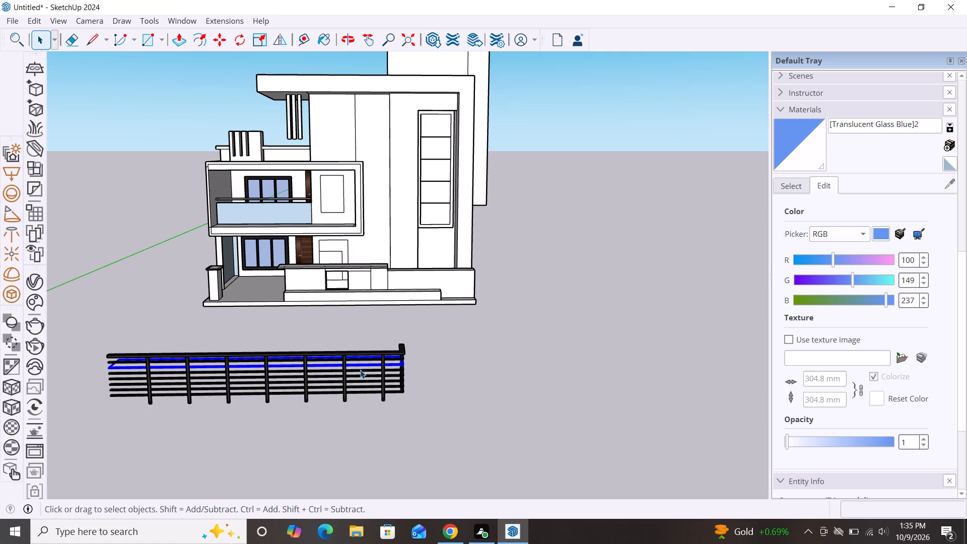
{"action": "left_click", "coordinate": [360, 370]}
{"action": "left_click", "coordinate": [364, 373]}
{"action": "left_click", "coordinate": [492, 389]}
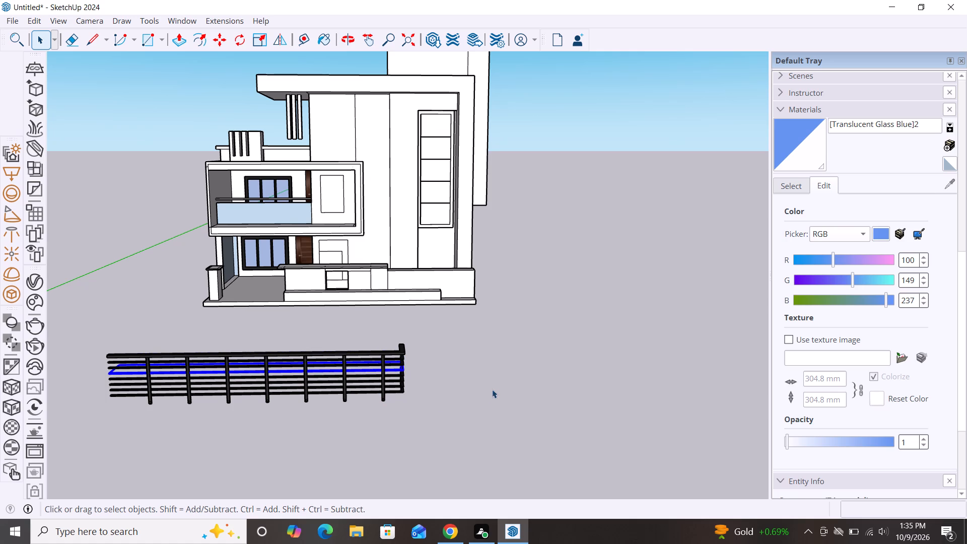
{"action": "left_click_drag", "start_coordinate": [341, 321], "coordinate": [442, 432]}
{"action": "left_click", "coordinate": [442, 432]}
{"action": "left_click_drag", "start_coordinate": [330, 322], "coordinate": [331, 322]}
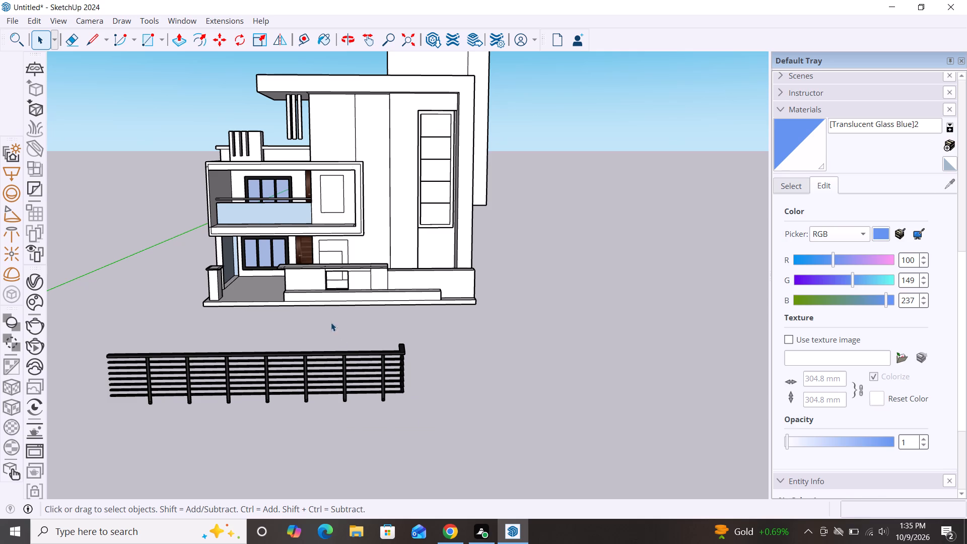
{"action": "left_click_drag", "start_coordinate": [331, 322], "coordinate": [465, 483]}
{"action": "left_click", "coordinate": [465, 483]}
{"action": "left_click_drag", "start_coordinate": [357, 354], "coordinate": [376, 428]}
{"action": "left_click_drag", "start_coordinate": [372, 358], "coordinate": [368, 420]}
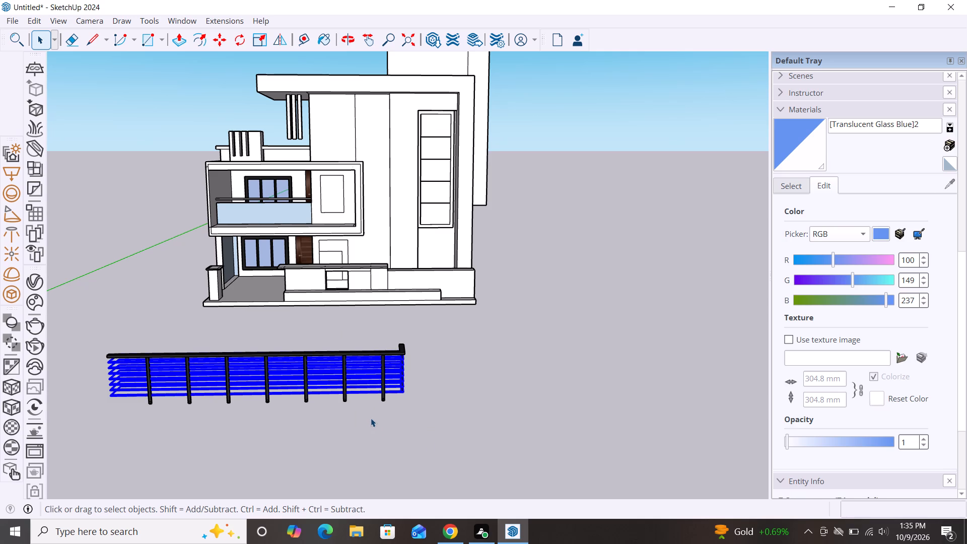
{"action": "scroll", "coordinate": [519, 369], "scroll_direction": "down", "scroll_amount": 3}
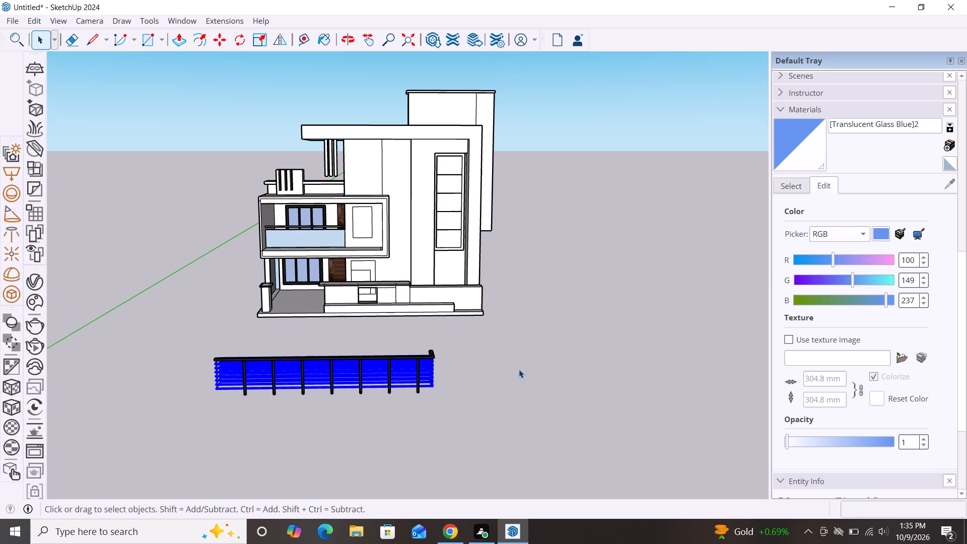
{"action": "scroll", "coordinate": [441, 376], "scroll_direction": "up", "scroll_amount": 3}
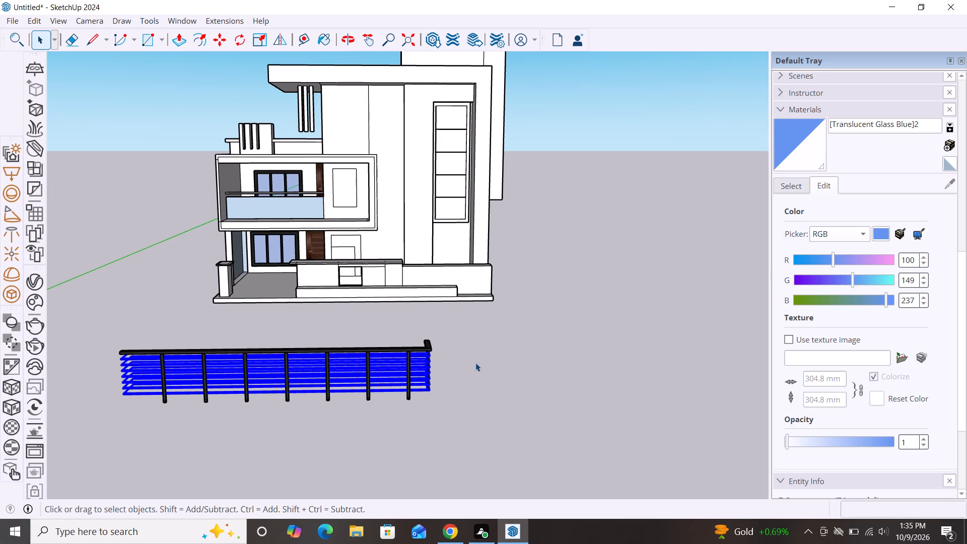
{"action": "scroll", "coordinate": [475, 363], "scroll_direction": "down", "scroll_amount": 1}
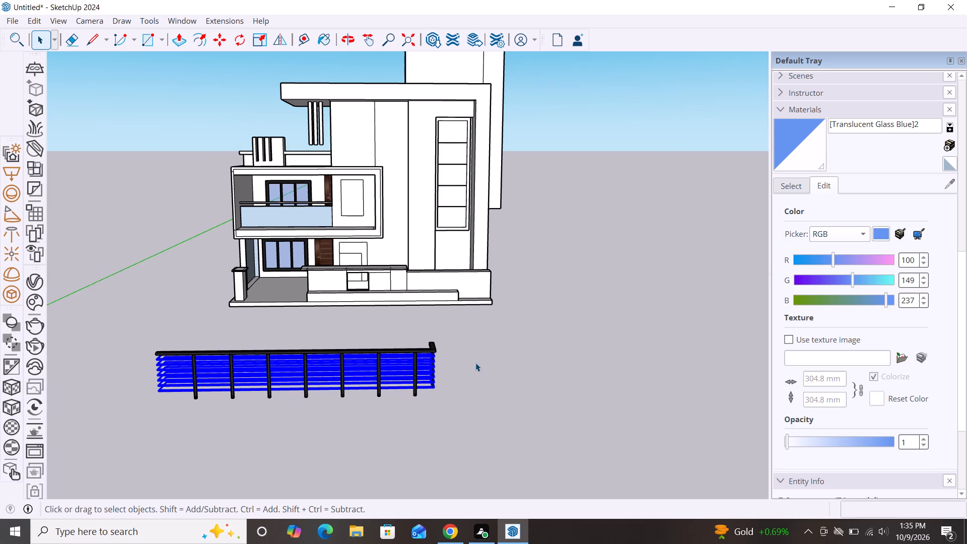
{"action": "scroll", "coordinate": [514, 339], "scroll_direction": "down", "scroll_amount": 1}
{"action": "left_click", "coordinate": [412, 350]}
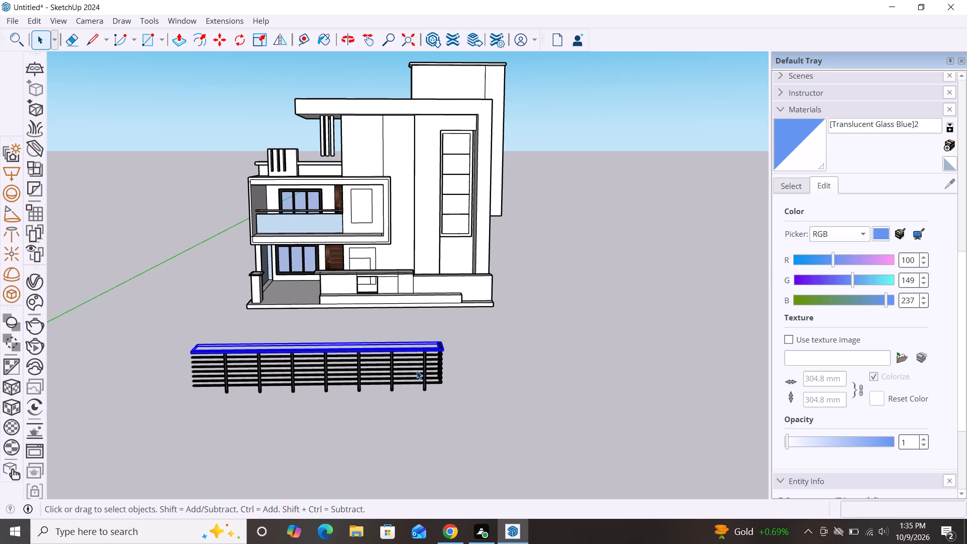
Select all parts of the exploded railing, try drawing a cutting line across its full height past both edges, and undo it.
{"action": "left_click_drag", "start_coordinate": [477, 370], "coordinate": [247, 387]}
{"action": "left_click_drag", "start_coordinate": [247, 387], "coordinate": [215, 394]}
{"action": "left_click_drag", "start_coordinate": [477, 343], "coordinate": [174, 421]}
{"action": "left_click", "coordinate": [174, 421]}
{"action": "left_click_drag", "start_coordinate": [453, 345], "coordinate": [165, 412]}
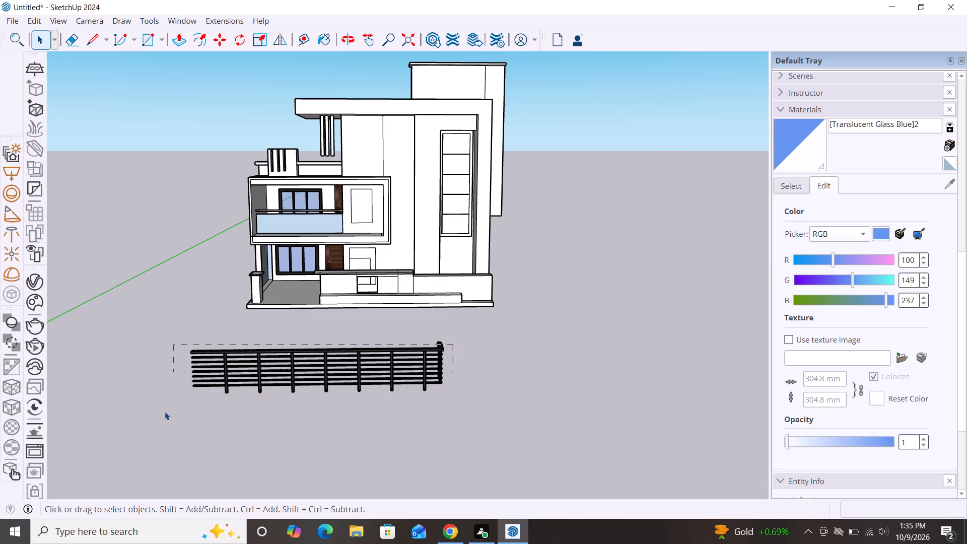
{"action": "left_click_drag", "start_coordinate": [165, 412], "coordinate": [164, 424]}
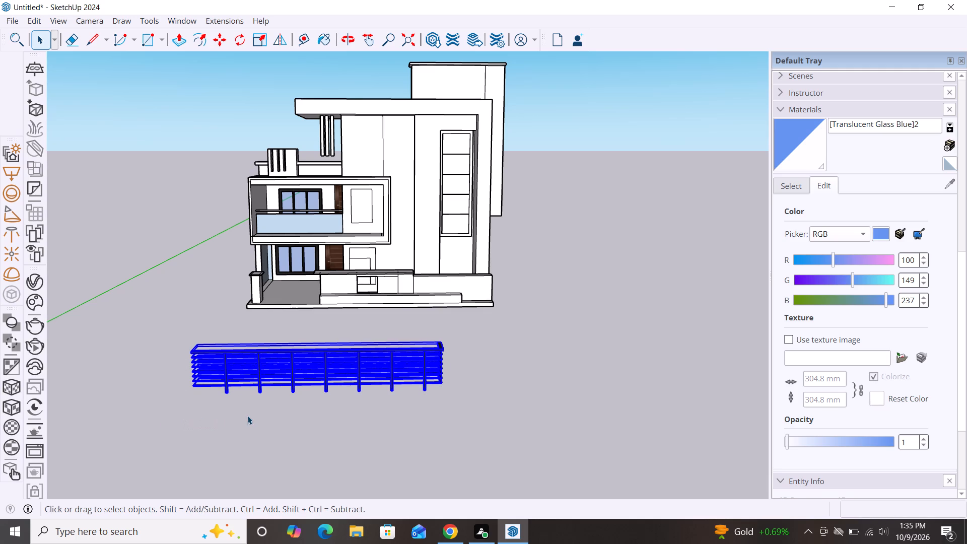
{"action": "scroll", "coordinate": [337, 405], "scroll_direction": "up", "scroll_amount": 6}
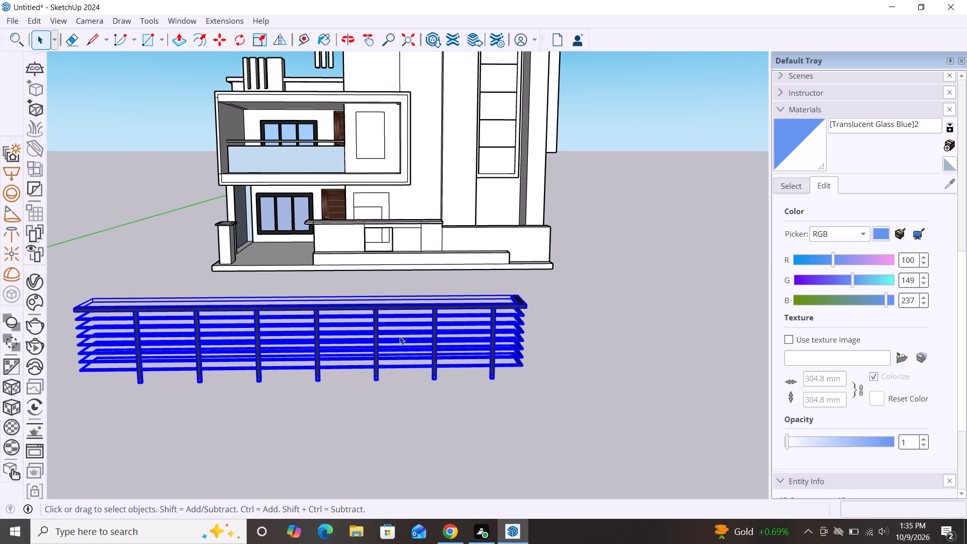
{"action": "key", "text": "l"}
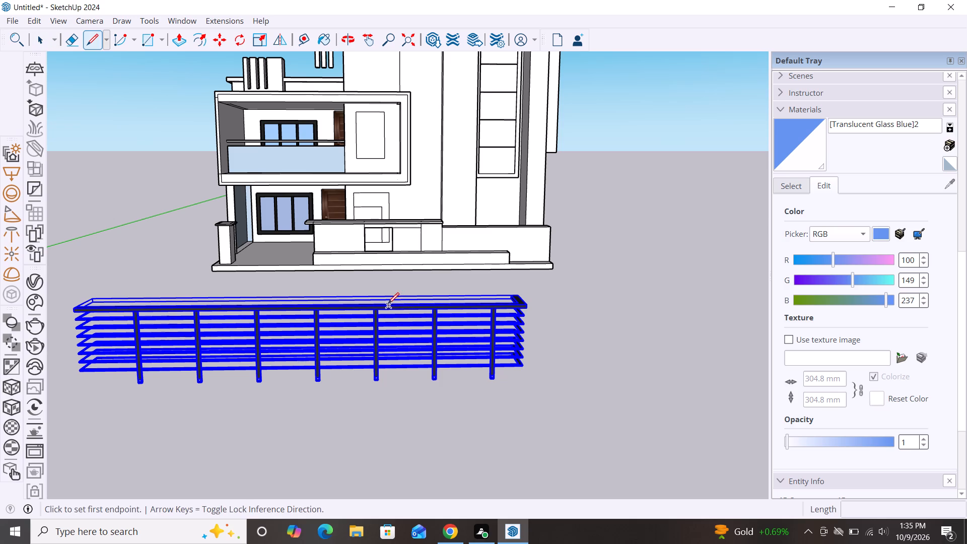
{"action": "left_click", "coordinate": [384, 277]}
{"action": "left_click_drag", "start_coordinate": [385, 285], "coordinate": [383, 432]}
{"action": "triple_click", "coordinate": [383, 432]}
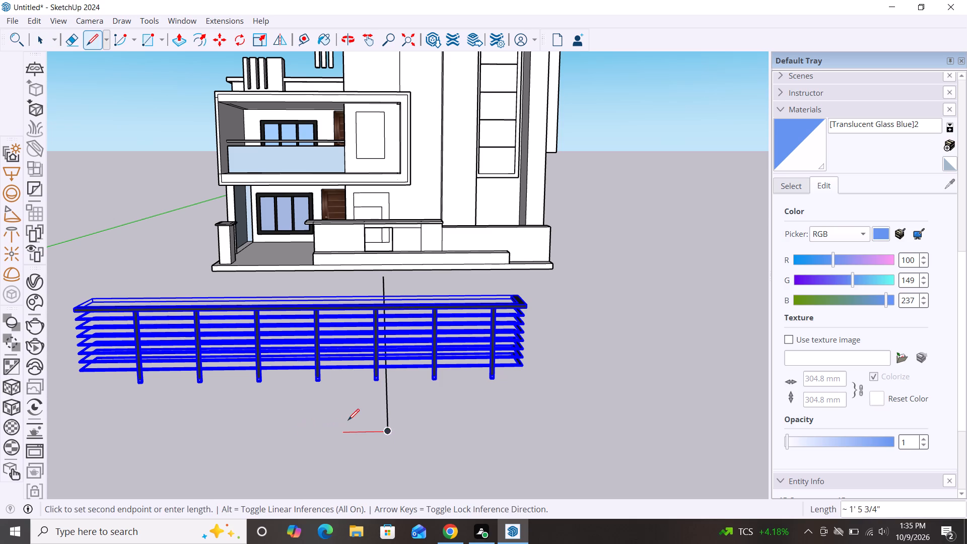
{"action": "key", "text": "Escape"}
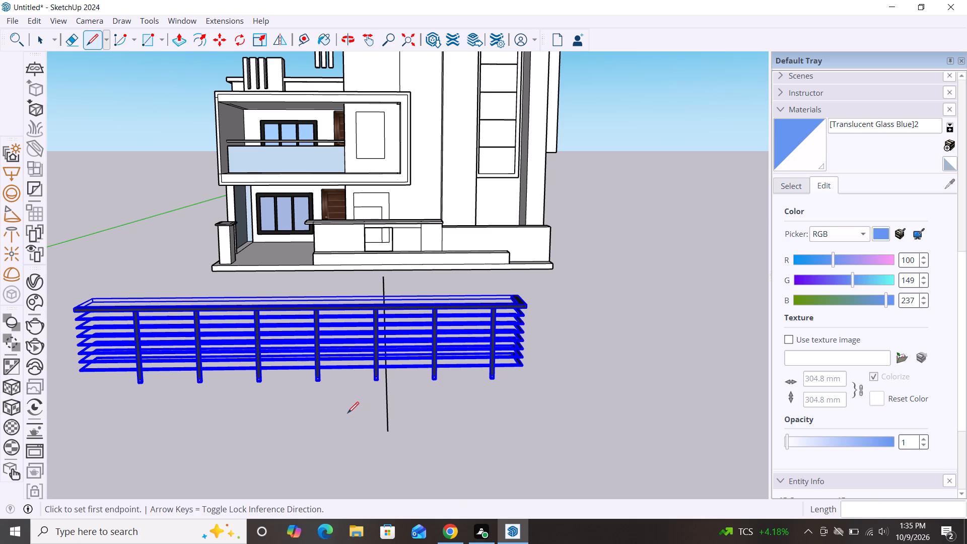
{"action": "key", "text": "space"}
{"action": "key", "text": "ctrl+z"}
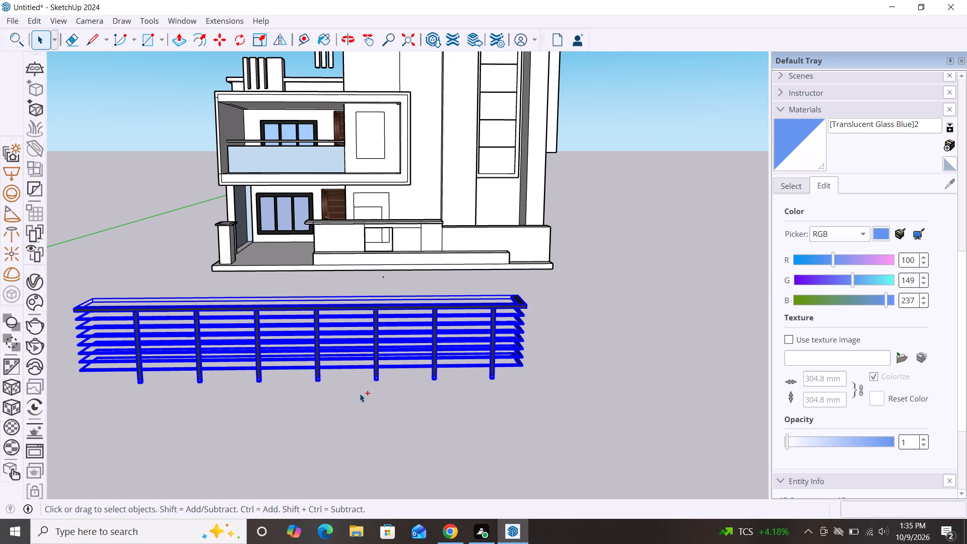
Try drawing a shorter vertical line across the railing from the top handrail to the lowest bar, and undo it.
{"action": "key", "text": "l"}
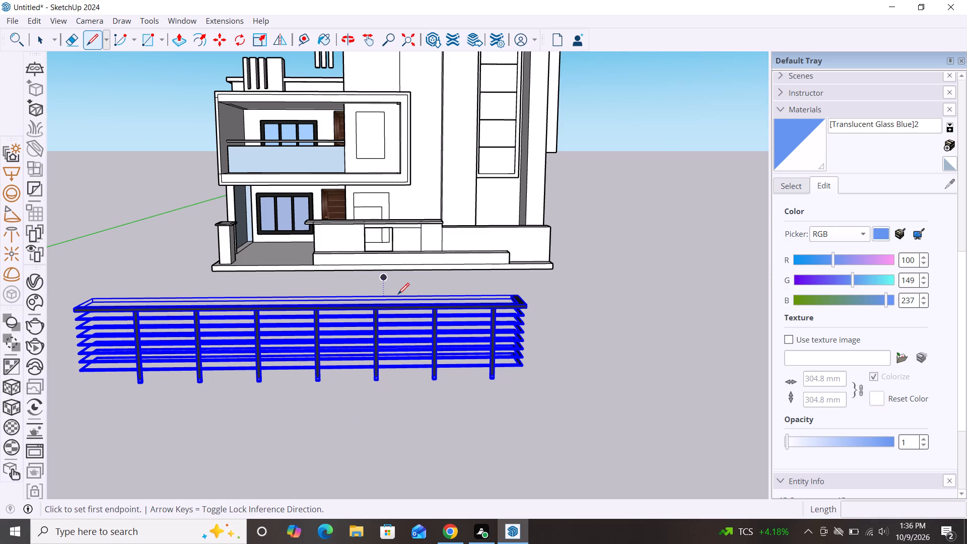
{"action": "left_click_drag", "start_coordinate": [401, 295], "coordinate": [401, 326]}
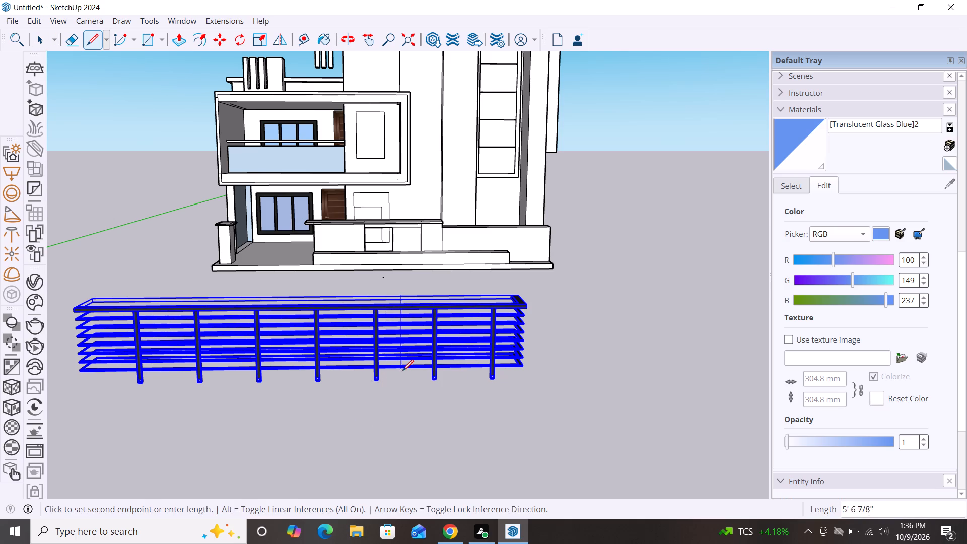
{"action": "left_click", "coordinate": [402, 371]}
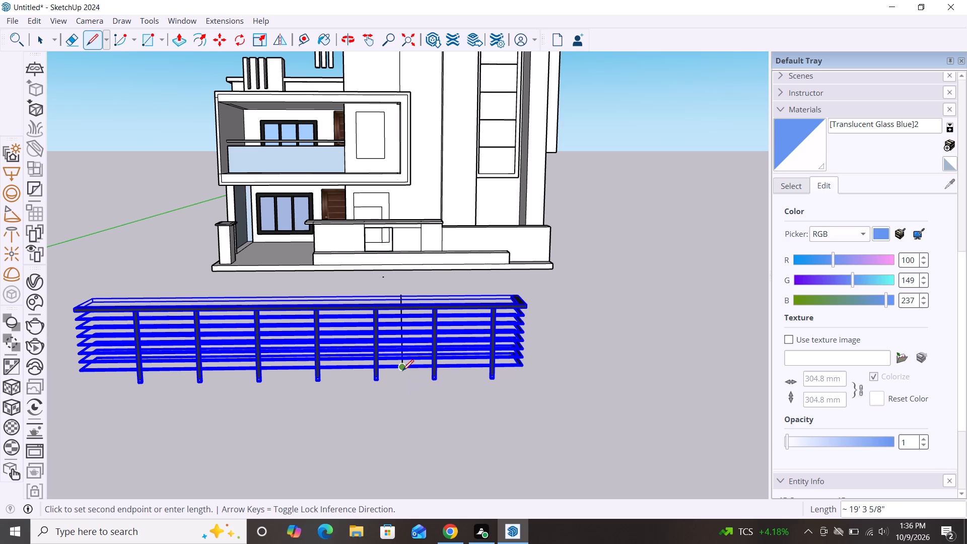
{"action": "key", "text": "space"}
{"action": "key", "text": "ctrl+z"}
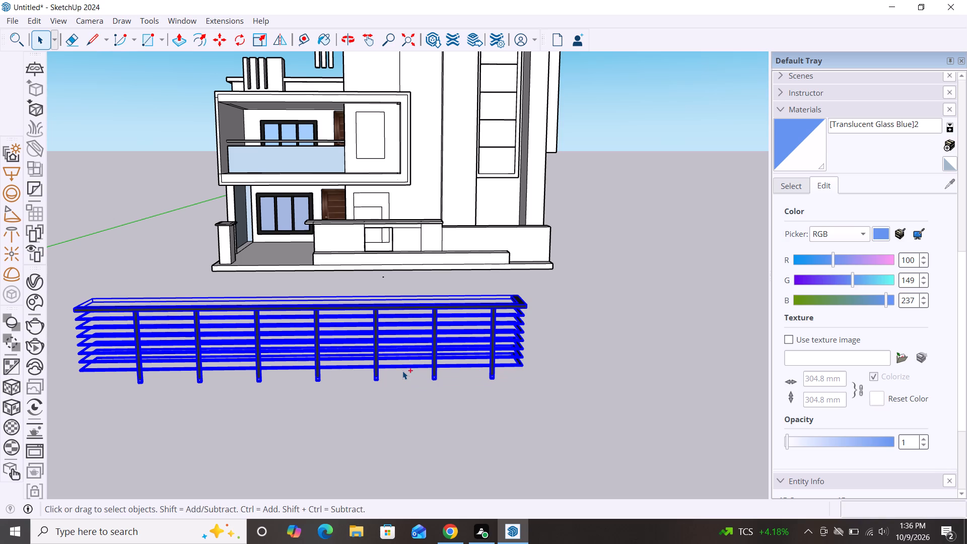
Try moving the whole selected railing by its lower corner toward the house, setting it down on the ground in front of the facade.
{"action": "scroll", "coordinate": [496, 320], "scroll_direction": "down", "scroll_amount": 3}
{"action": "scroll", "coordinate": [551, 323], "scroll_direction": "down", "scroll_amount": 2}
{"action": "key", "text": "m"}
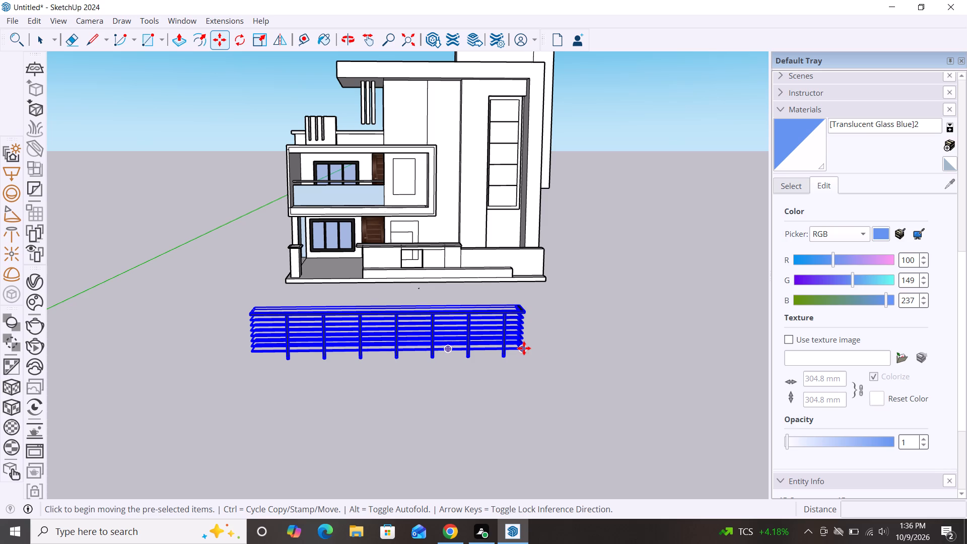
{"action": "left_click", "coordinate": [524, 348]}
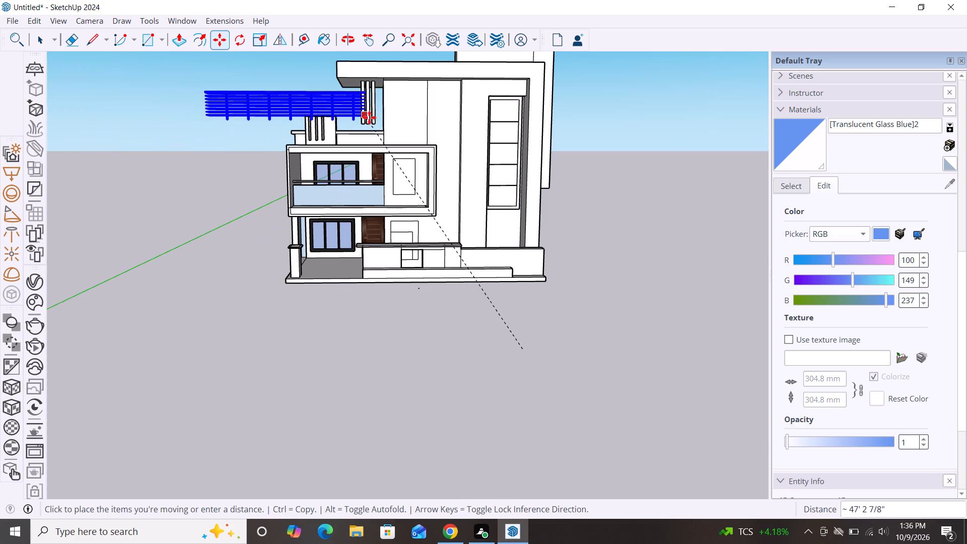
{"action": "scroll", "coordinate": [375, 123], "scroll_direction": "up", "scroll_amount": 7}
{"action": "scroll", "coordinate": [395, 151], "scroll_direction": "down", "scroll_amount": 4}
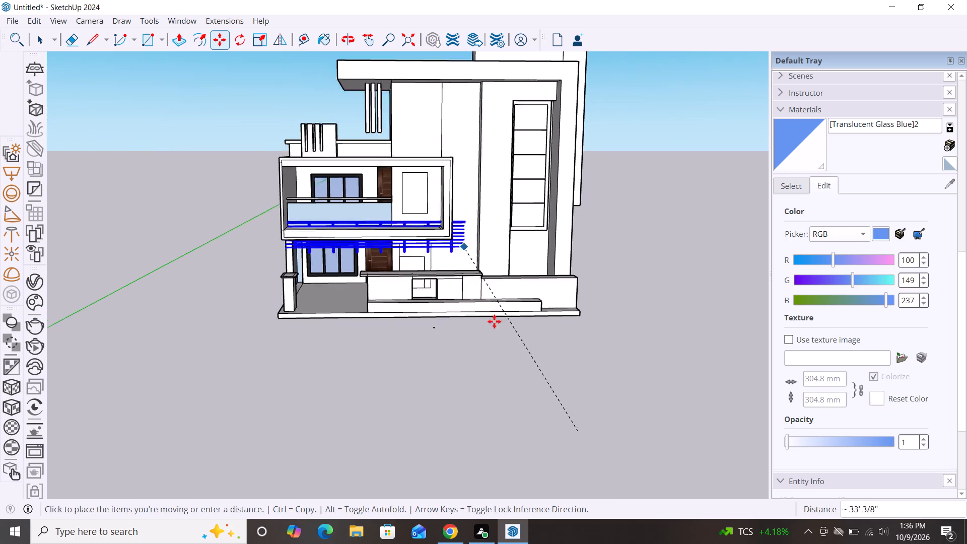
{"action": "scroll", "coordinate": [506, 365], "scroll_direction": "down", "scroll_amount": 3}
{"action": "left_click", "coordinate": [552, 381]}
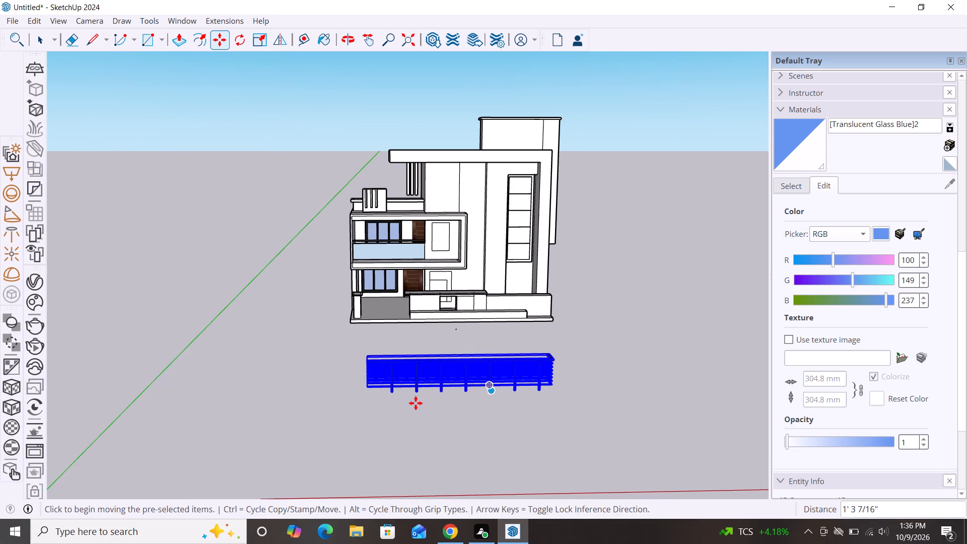
Examine the railing against the house from several angles and check one of its horizontal bars as a separate part.
{"action": "key", "text": "space"}
{"action": "left_click", "coordinate": [290, 378]}
{"action": "middle_click_drag", "start_coordinate": [321, 404], "coordinate": [446, 421]}
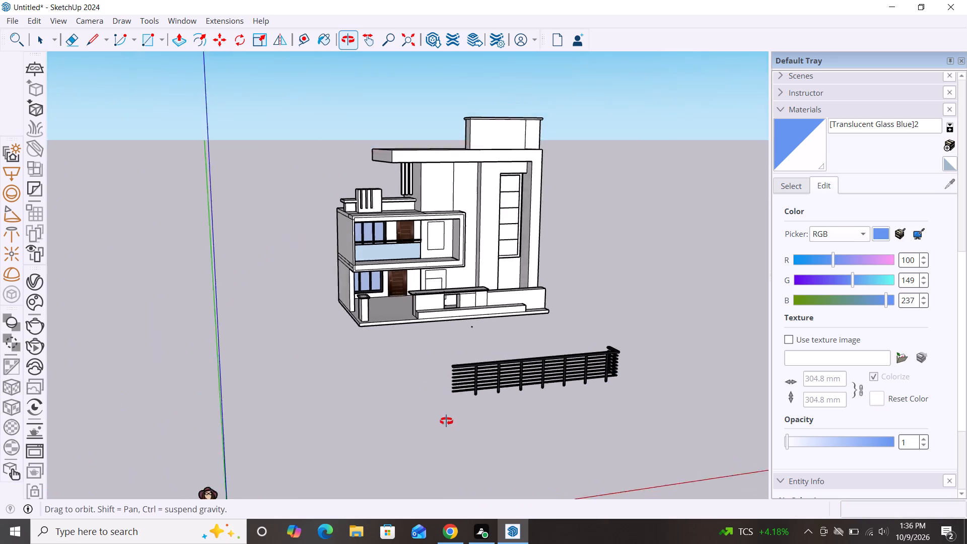
{"action": "middle_click_drag", "start_coordinate": [446, 421], "coordinate": [464, 423]}
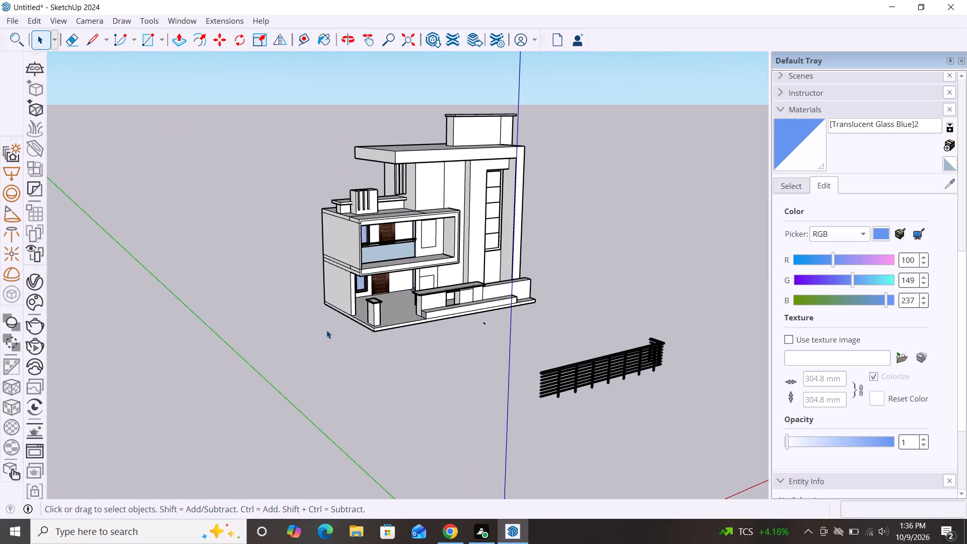
{"action": "scroll", "coordinate": [273, 304], "scroll_direction": "down", "scroll_amount": 4}
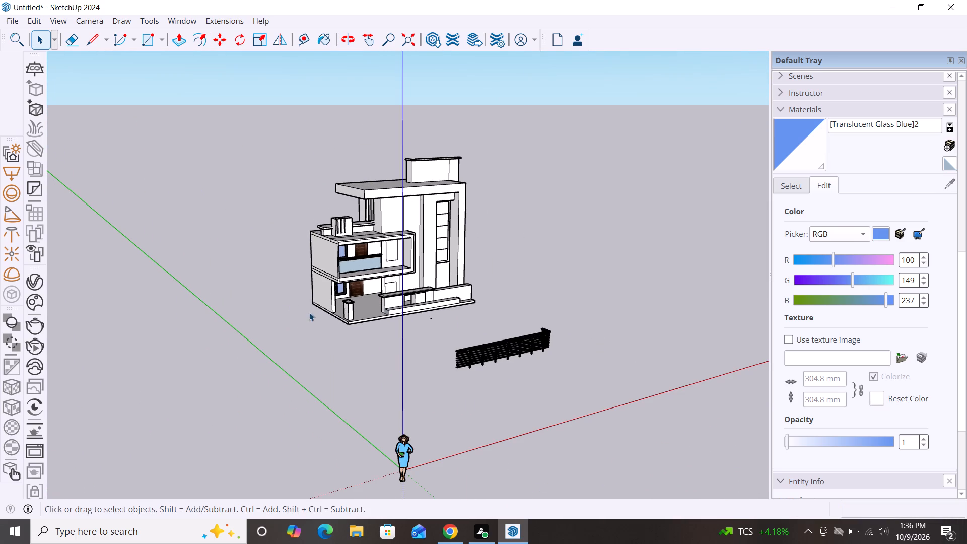
{"action": "middle_click_drag", "start_coordinate": [558, 398], "coordinate": [428, 371]}
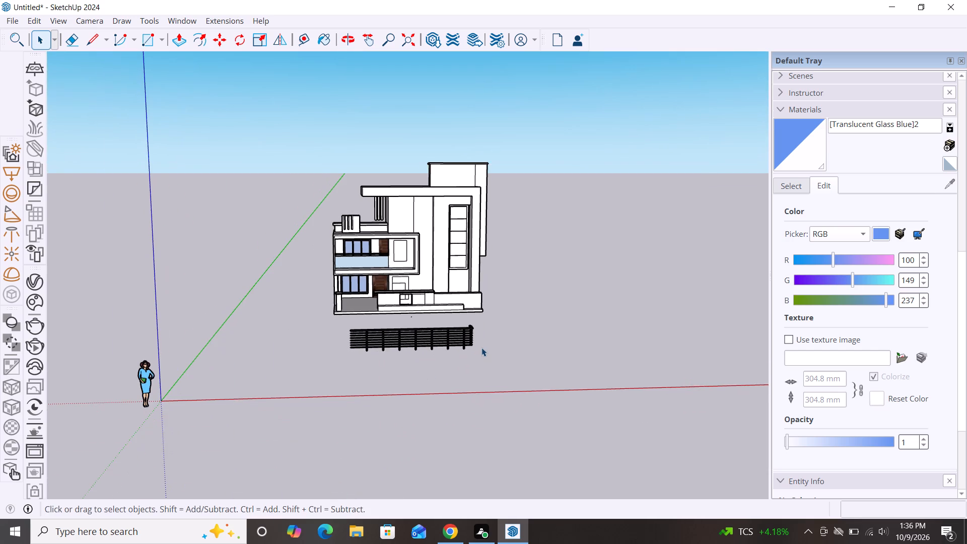
{"action": "scroll", "coordinate": [481, 348], "scroll_direction": "up", "scroll_amount": 2}
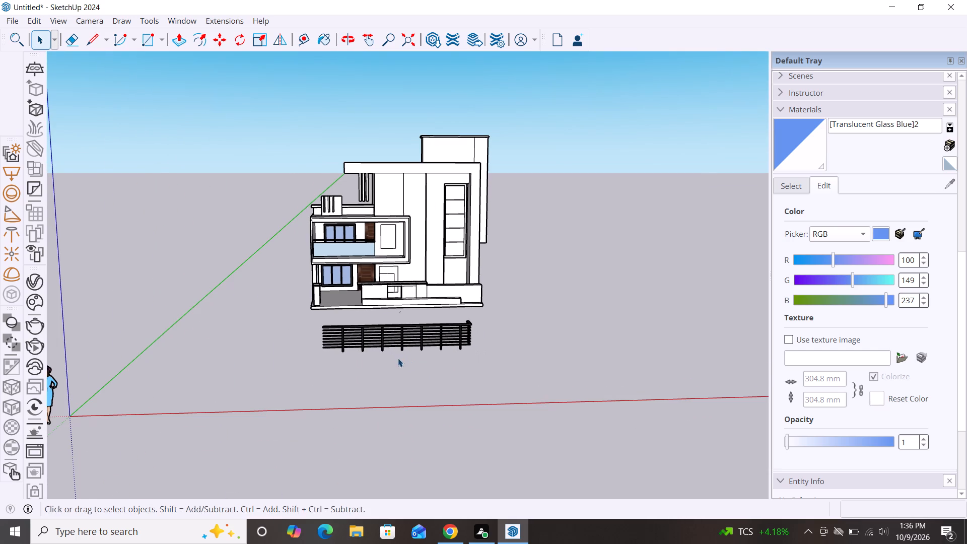
{"action": "left_click", "coordinate": [395, 338]}
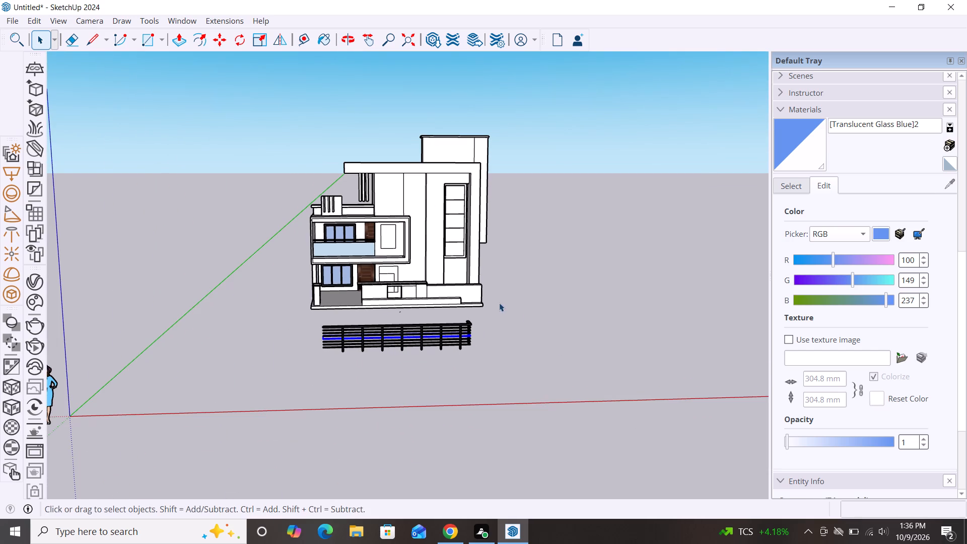
{"action": "left_click", "coordinate": [462, 353]}
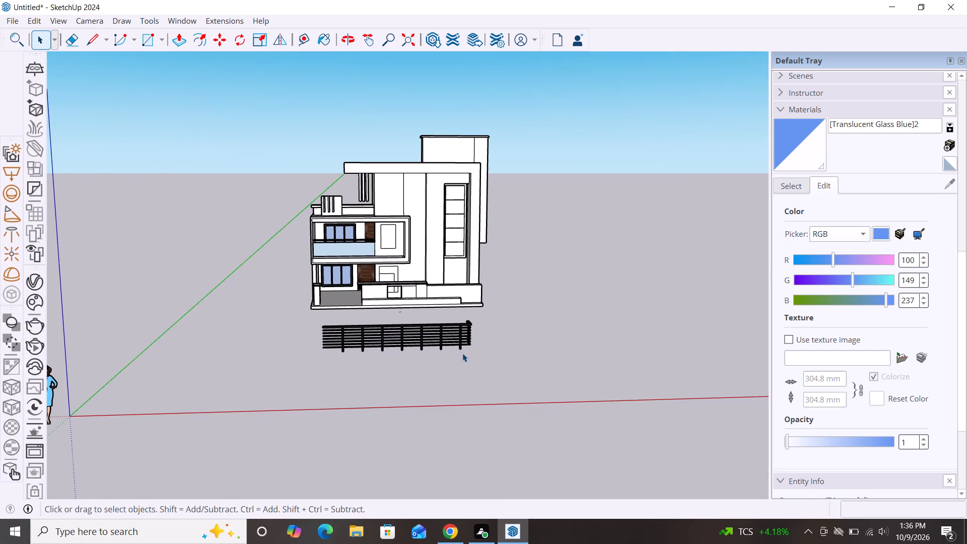
Undo the railing's move, explode and placement to remove the imported horizontal-bar railing from the model.
{"action": "key", "text": "ctrl+z"}
{"action": "key", "text": "ctrl+z"}
{"action": "key", "text": "ctrl+z"}
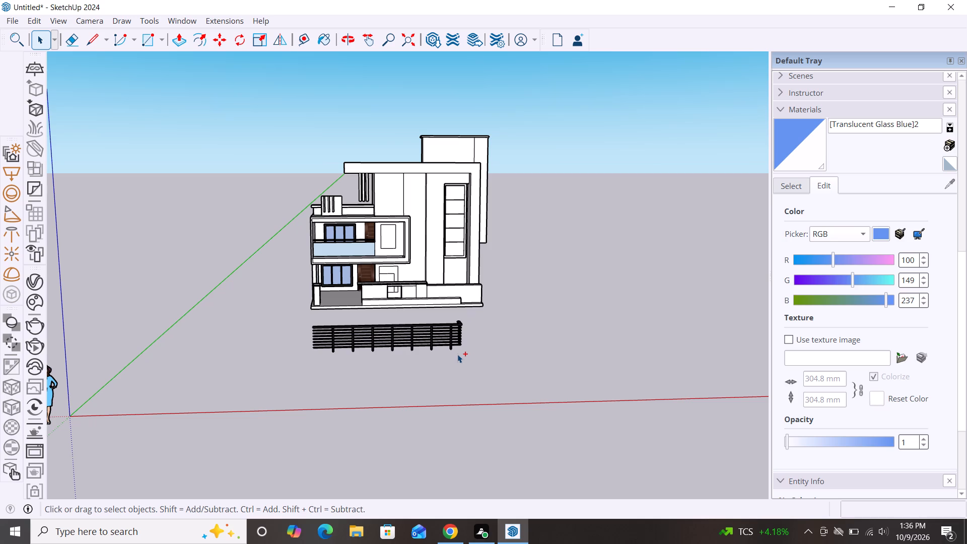
{"action": "key", "text": "ctrl+z"}
Import the downloaded Railing1 (1) file and place the railing on the open ground in front of the house.
{"action": "scroll", "coordinate": [507, 269], "scroll_direction": "down", "scroll_amount": 4}
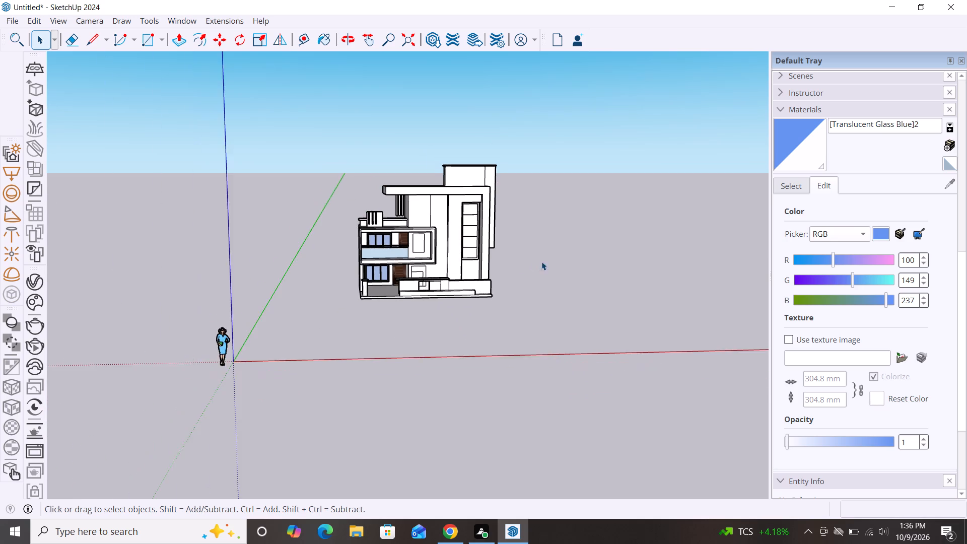
{"action": "scroll", "coordinate": [543, 261], "scroll_direction": "down", "scroll_amount": 2}
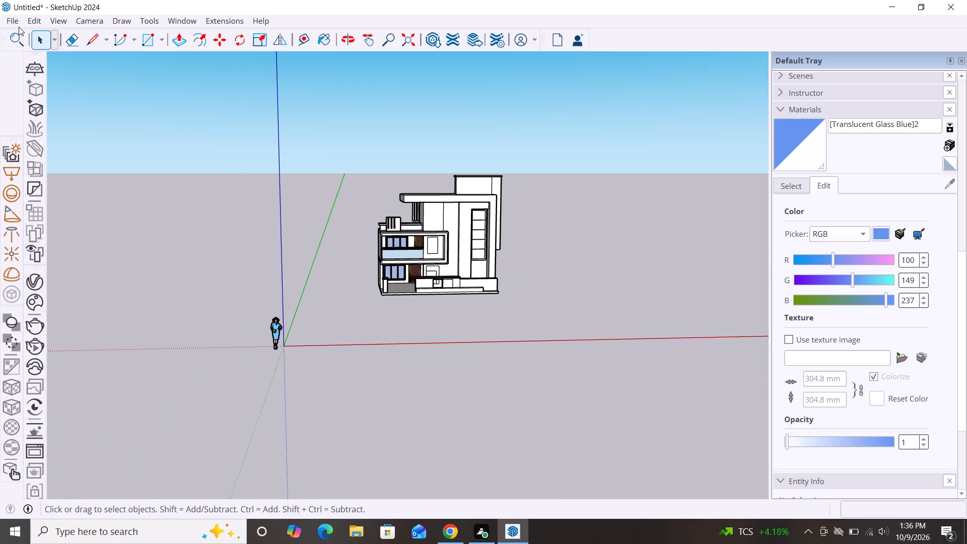
{"action": "left_click", "coordinate": [13, 17]}
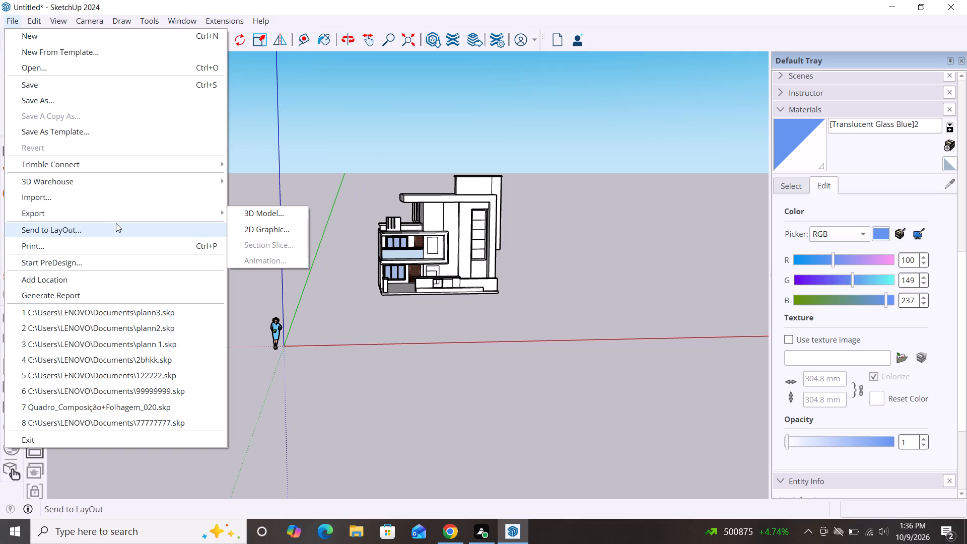
{"action": "left_click", "coordinate": [116, 194]}
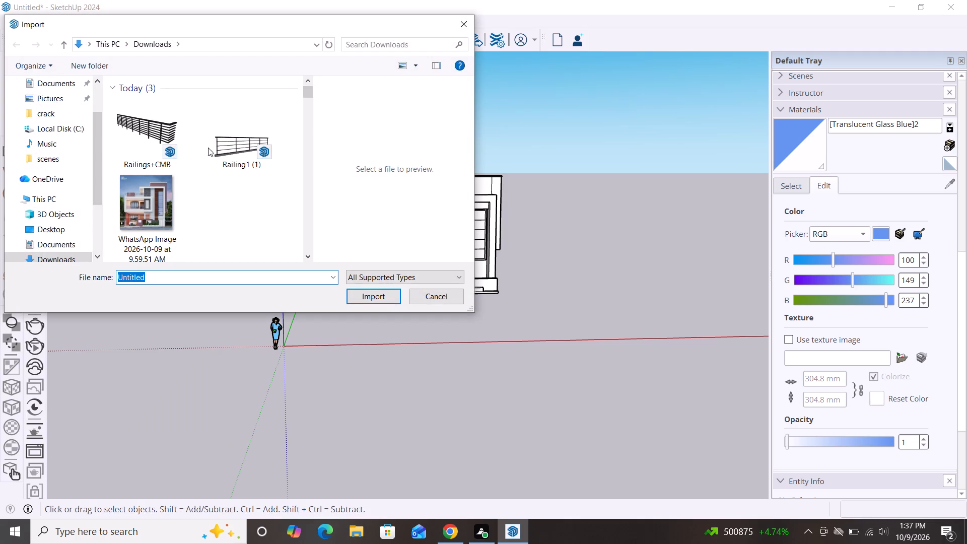
{"action": "left_click", "coordinate": [217, 149]}
{"action": "left_click", "coordinate": [378, 303]}
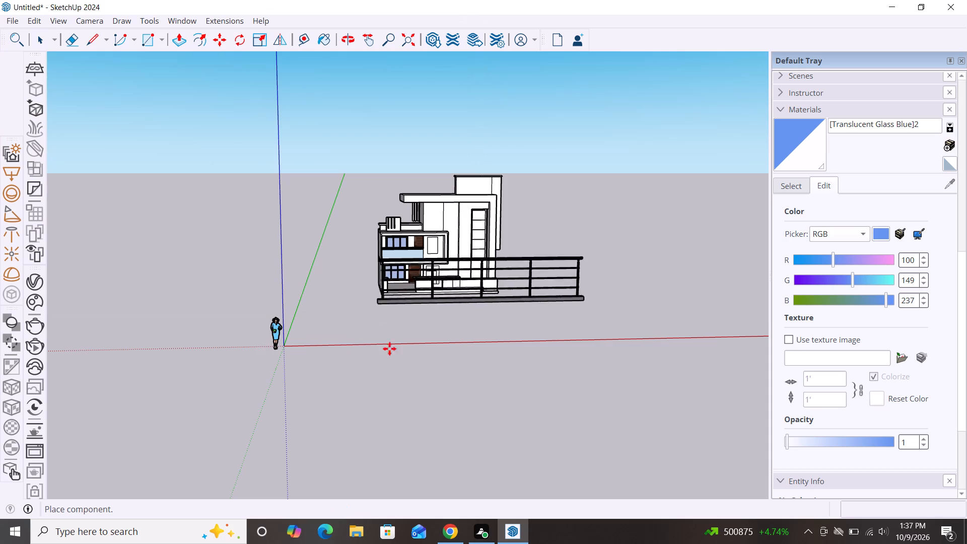
{"action": "left_click", "coordinate": [355, 330]}
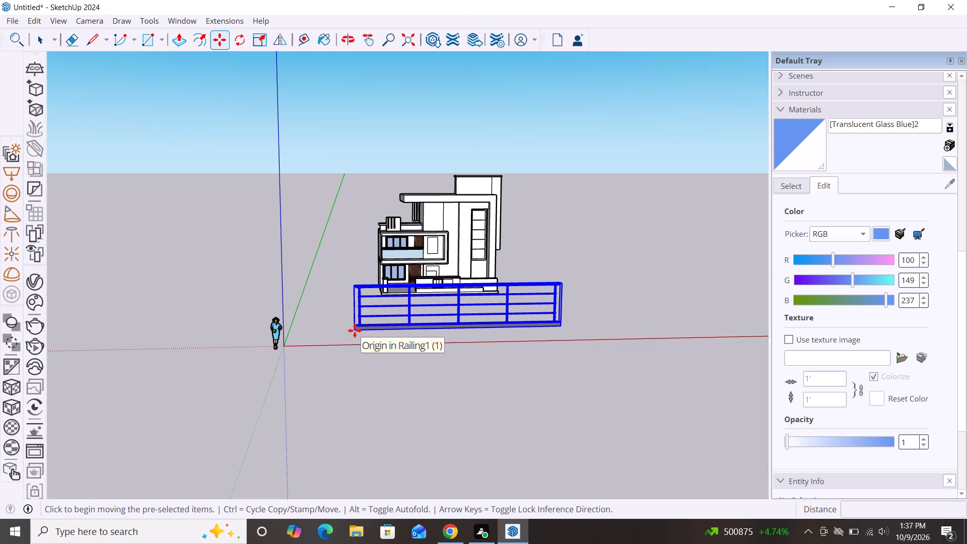
Scale the new railing to about 0.38 along the red axis and 5.00 along the green axis.
{"action": "key", "text": "s"}
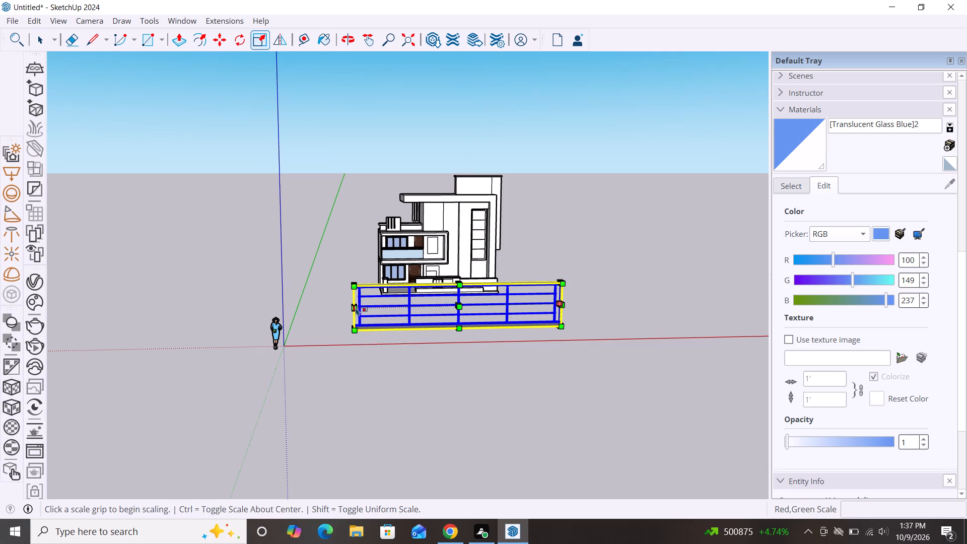
{"action": "left_click_drag", "start_coordinate": [356, 307], "coordinate": [486, 310]}
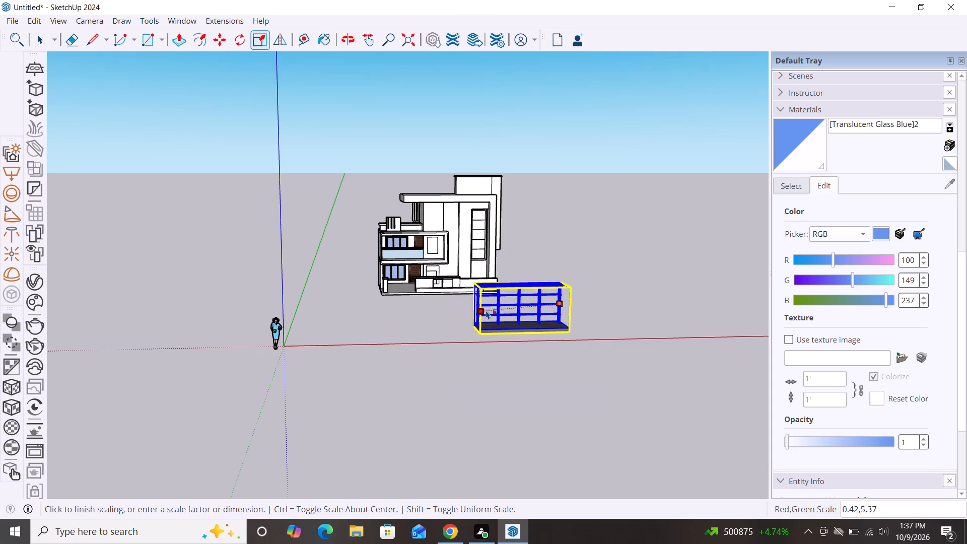
{"action": "left_click_drag", "start_coordinate": [486, 310], "coordinate": [489, 311]}
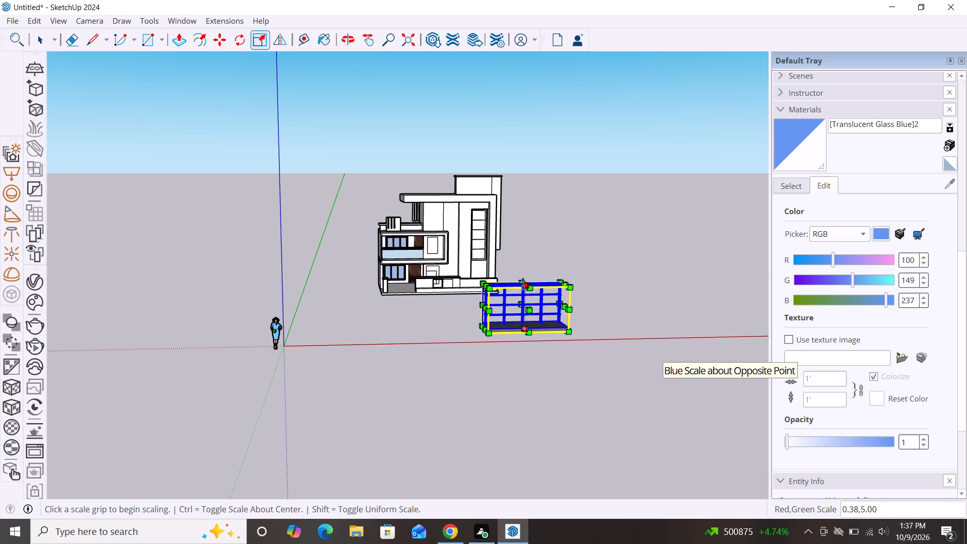
Reduce the railing's height and scale its depth along the green axis to about 0.46.
{"action": "left_click_drag", "start_coordinate": [523, 284], "coordinate": [529, 311]}
{"action": "left_click", "coordinate": [529, 311]}
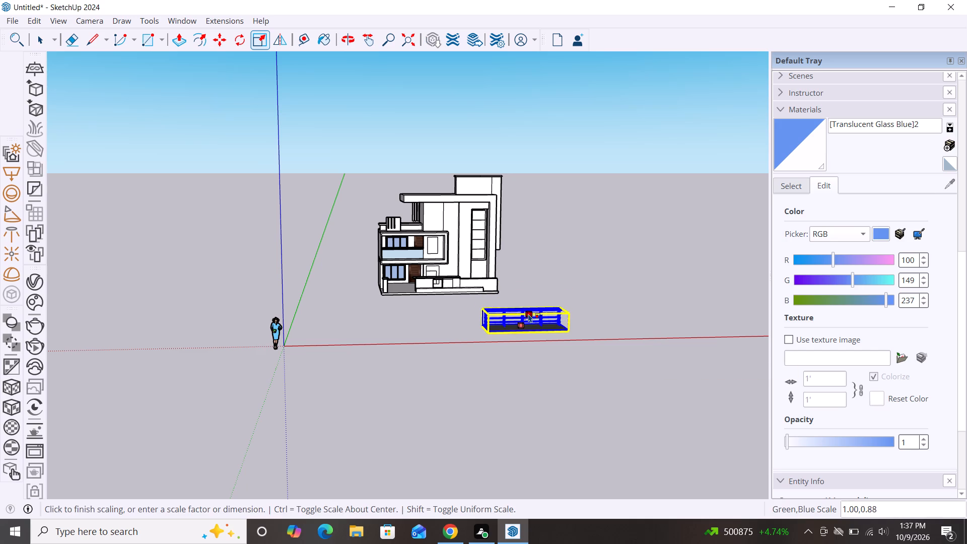
{"action": "left_click", "coordinate": [527, 308]}
{"action": "left_click", "coordinate": [527, 318]}
{"action": "left_click", "coordinate": [525, 314]}
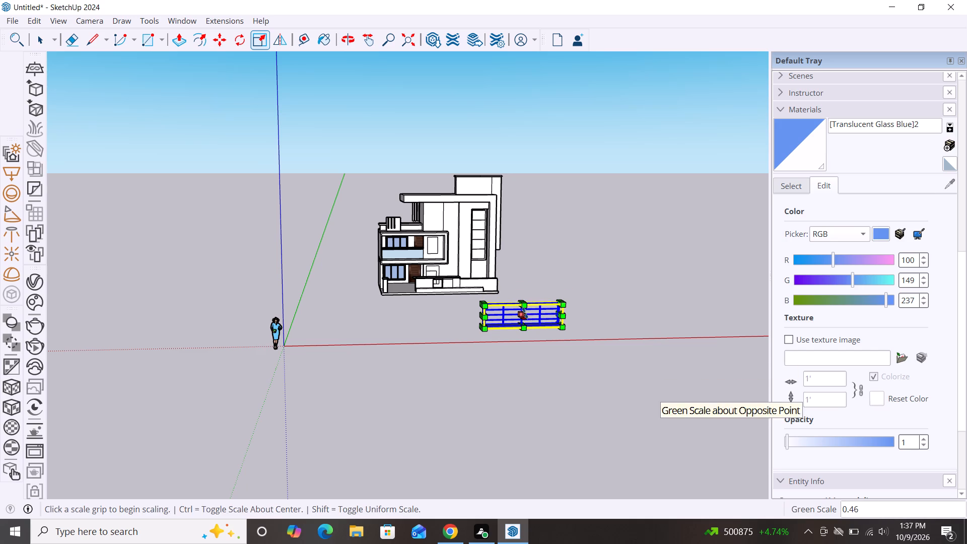
Explode the scaled railing component in front of the house.
{"action": "left_click", "coordinate": [530, 321]}
{"action": "key", "text": "space"}
{"action": "left_click", "coordinate": [371, 319]}
{"action": "left_click", "coordinate": [503, 324]}
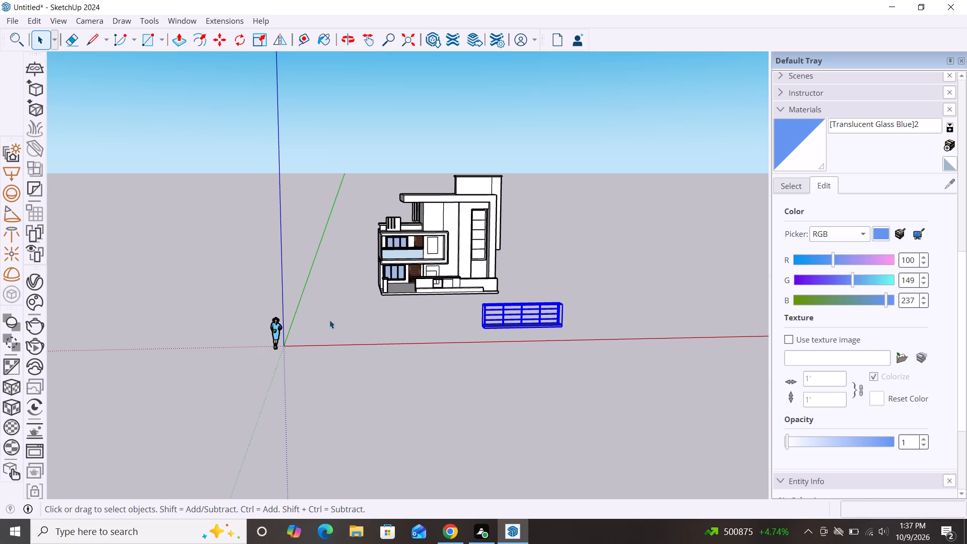
{"action": "scroll", "coordinate": [206, 265], "scroll_direction": "down", "scroll_amount": 3}
{"action": "right_click", "coordinate": [476, 307]}
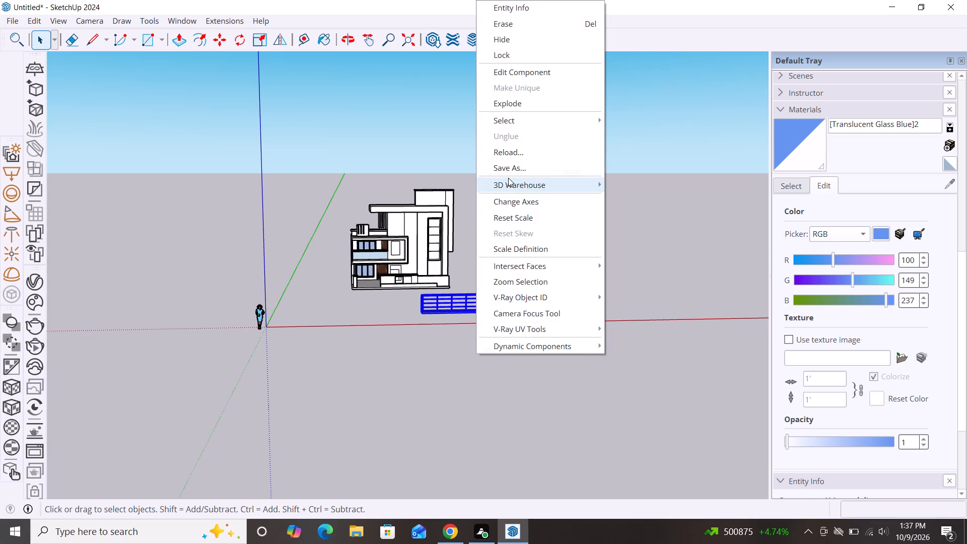
{"action": "left_click", "coordinate": [511, 106]}
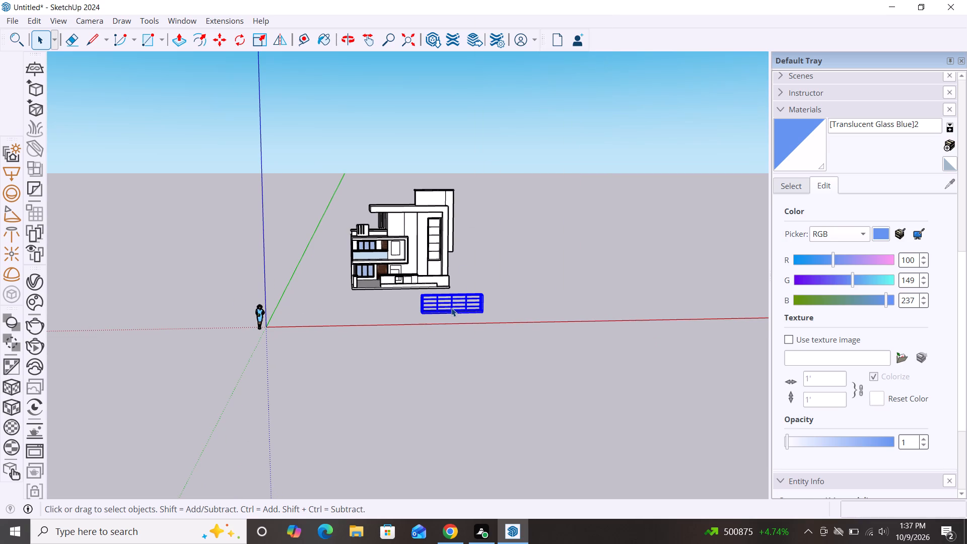
{"action": "scroll", "coordinate": [451, 308], "scroll_direction": "up", "scroll_amount": 4}
{"action": "left_click", "coordinate": [556, 227]}
Explode the railing's remaining nested component into its separate posts, bars and base.
{"action": "scroll", "coordinate": [472, 322], "scroll_direction": "up", "scroll_amount": 11}
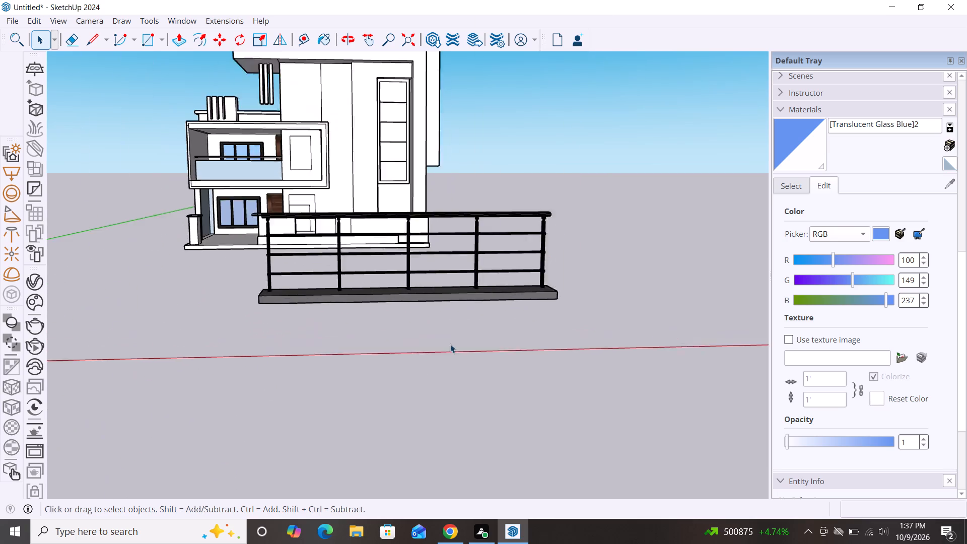
{"action": "scroll", "coordinate": [450, 344], "scroll_direction": "up", "scroll_amount": 2}
{"action": "left_click", "coordinate": [443, 282]}
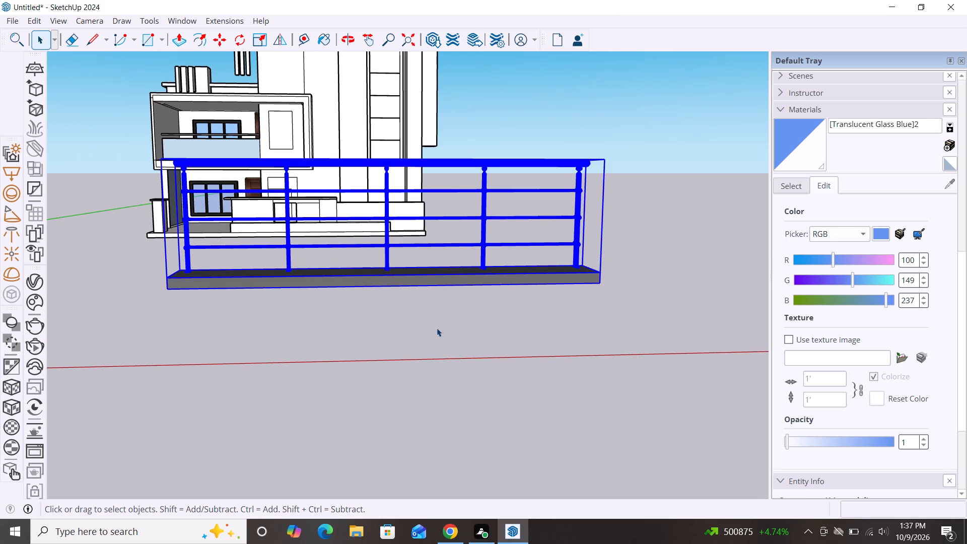
{"action": "left_click", "coordinate": [430, 330]}
{"action": "left_click", "coordinate": [421, 265]}
{"action": "left_click", "coordinate": [439, 288]}
{"action": "left_click", "coordinate": [441, 286]}
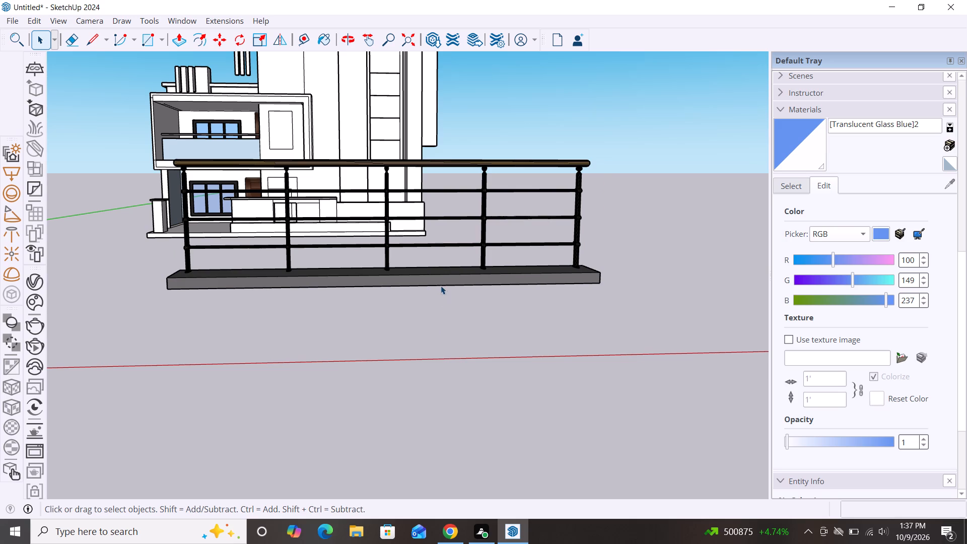
{"action": "right_click", "coordinate": [448, 275]}
{"action": "left_click", "coordinate": [473, 106]}
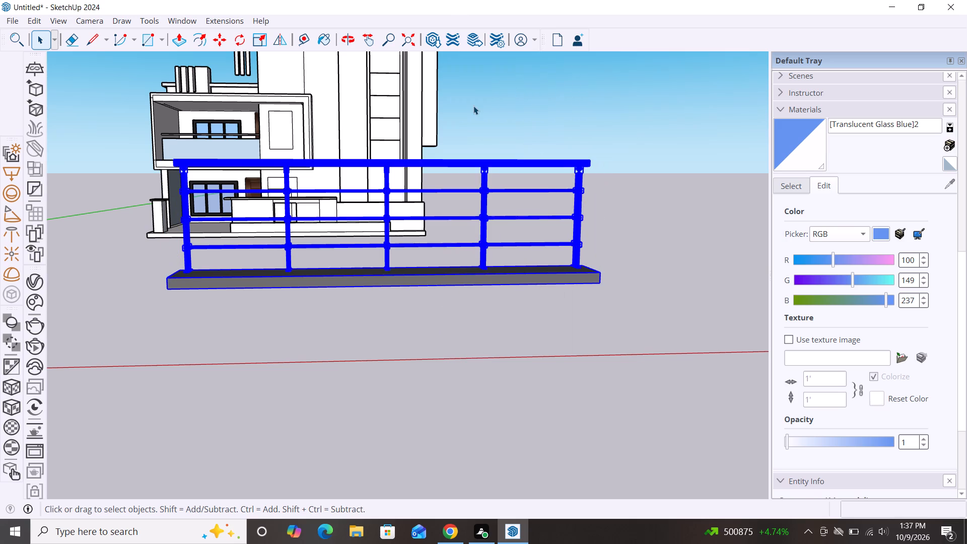
Delete the long base slab under the railing posts.
{"action": "left_click", "coordinate": [487, 316]}
{"action": "left_click", "coordinate": [498, 284]}
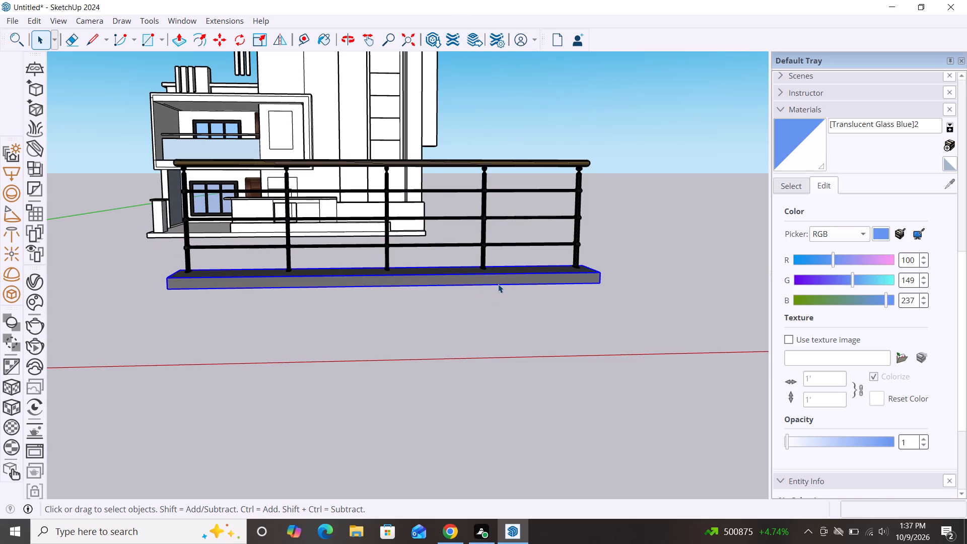
{"action": "key", "text": "Delete"}
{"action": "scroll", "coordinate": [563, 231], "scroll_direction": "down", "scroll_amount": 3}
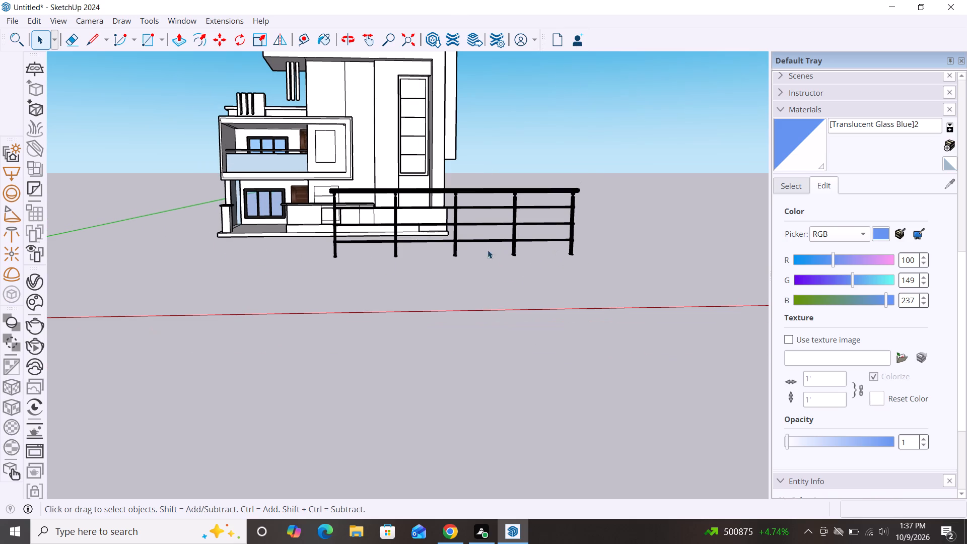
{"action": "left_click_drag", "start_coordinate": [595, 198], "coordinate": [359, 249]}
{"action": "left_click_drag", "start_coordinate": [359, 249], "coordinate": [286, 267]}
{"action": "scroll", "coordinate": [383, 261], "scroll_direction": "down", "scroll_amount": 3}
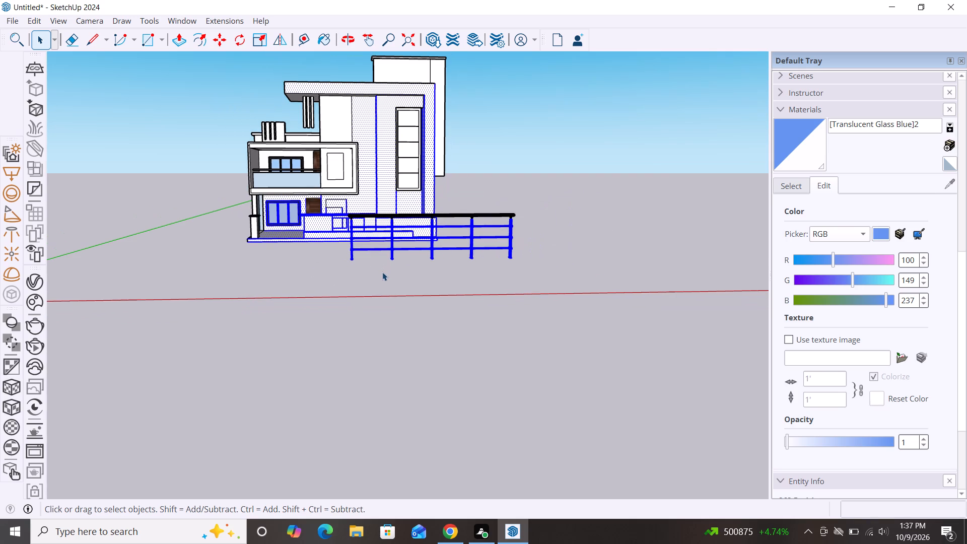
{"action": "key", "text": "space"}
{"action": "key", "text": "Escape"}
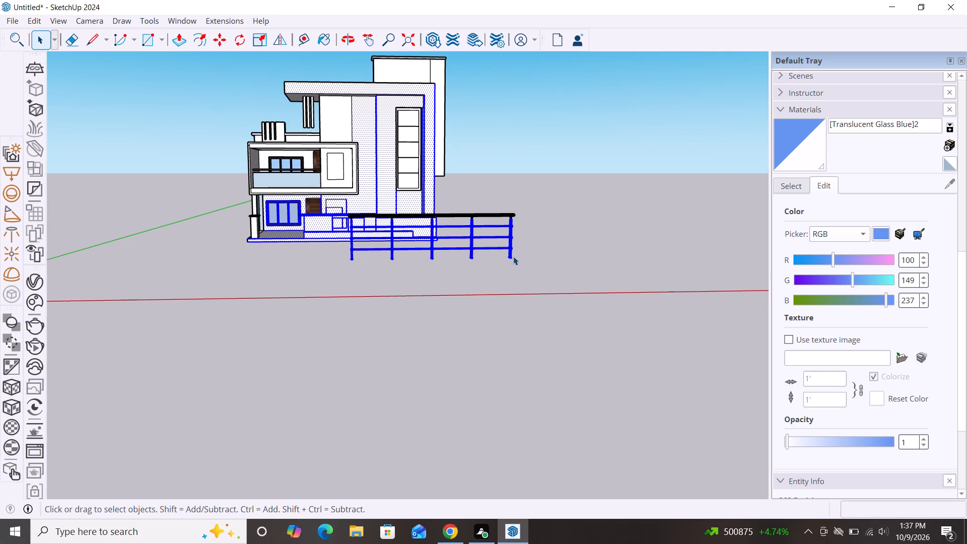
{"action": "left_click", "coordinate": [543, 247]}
Select the railing's end post away from the house, the top handrail and the three horizontal bars together.
{"action": "left_click", "coordinate": [511, 252]}
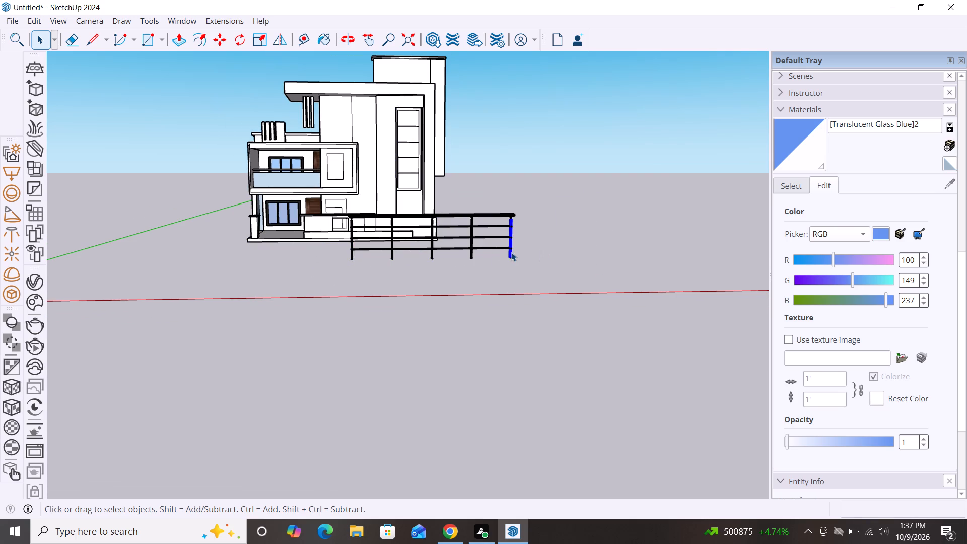
{"action": "left_click", "coordinate": [490, 212], "text": "ctrl"}
{"action": "left_click", "coordinate": [492, 214], "text": "ctrl"}
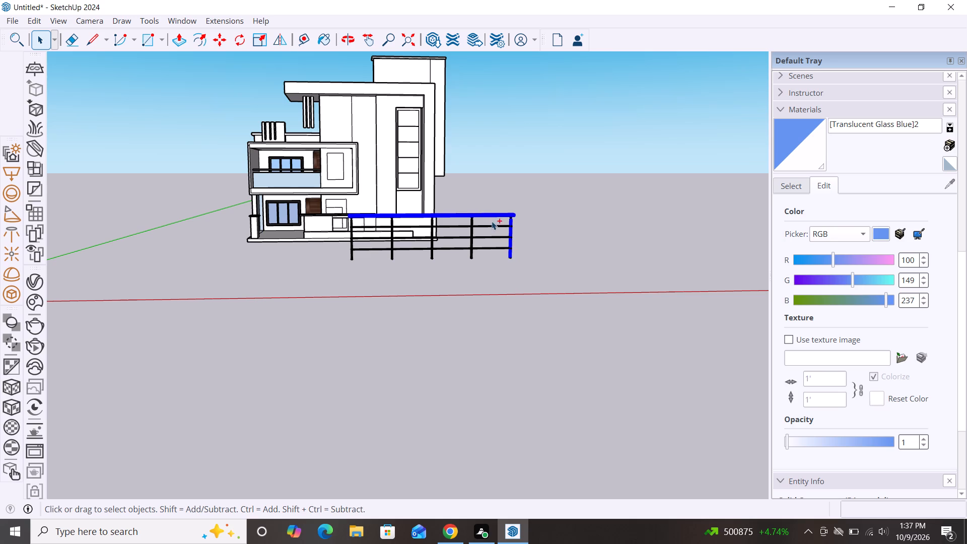
{"action": "left_click", "coordinate": [493, 225], "text": "ctrl"}
{"action": "left_click", "coordinate": [493, 234], "text": "ctrl"}
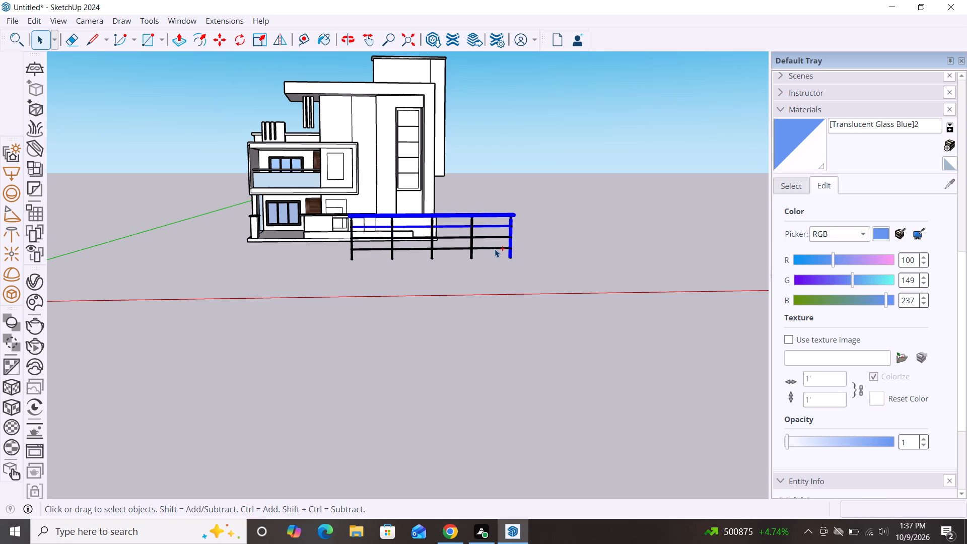
{"action": "left_click", "coordinate": [495, 249], "text": "ctrl"}
{"action": "left_click", "coordinate": [494, 237], "text": "ctrl"}
{"action": "left_click", "coordinate": [472, 228], "text": "ctrl"}
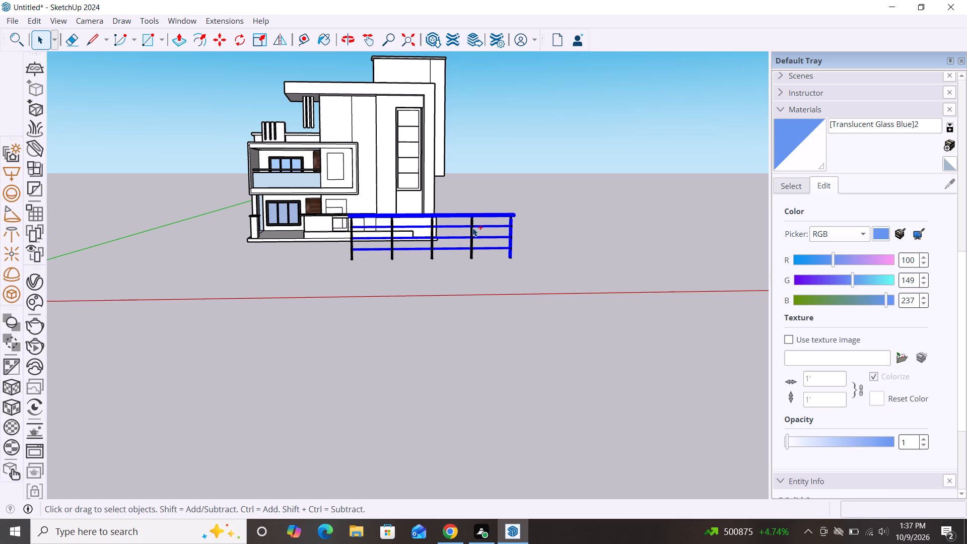
Add the post next to that end post to the selection, including its top ball, three bar joints and foot.
{"action": "scroll", "coordinate": [475, 214], "scroll_direction": "up", "scroll_amount": 12, "text": "ctrl"}
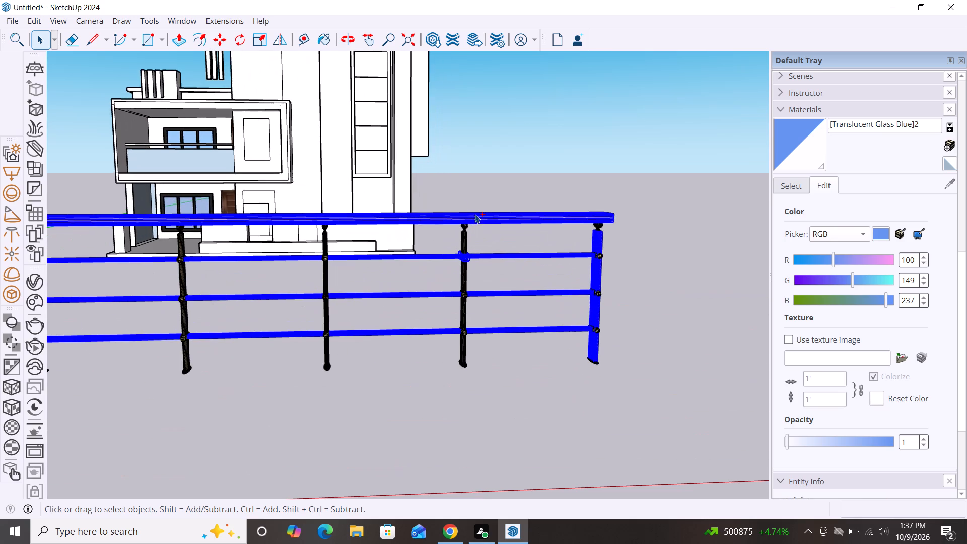
{"action": "left_click", "coordinate": [462, 244], "text": "ctrl"}
{"action": "left_click", "coordinate": [465, 230], "text": "ctrl"}
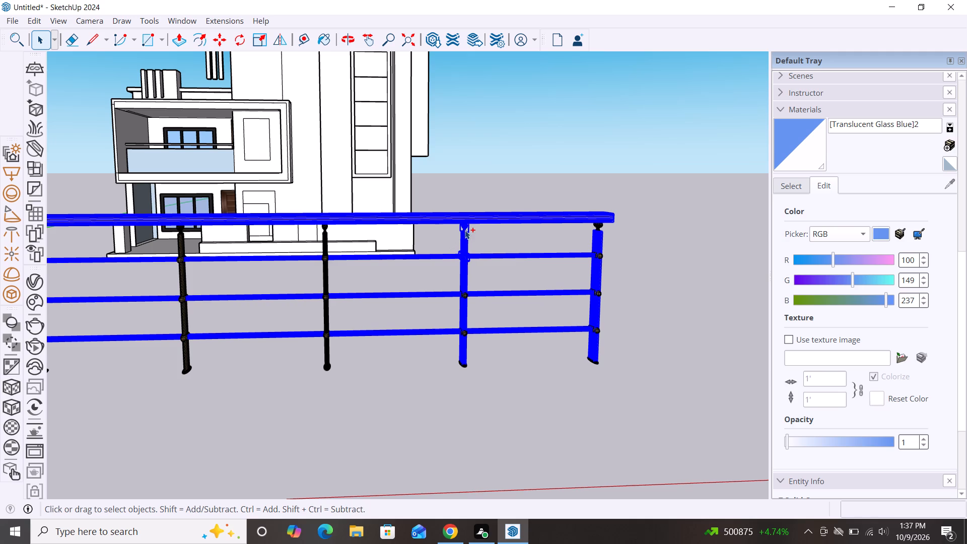
{"action": "left_click", "coordinate": [465, 293], "text": "ctrl"}
{"action": "left_click", "coordinate": [464, 335], "text": "ctrl"}
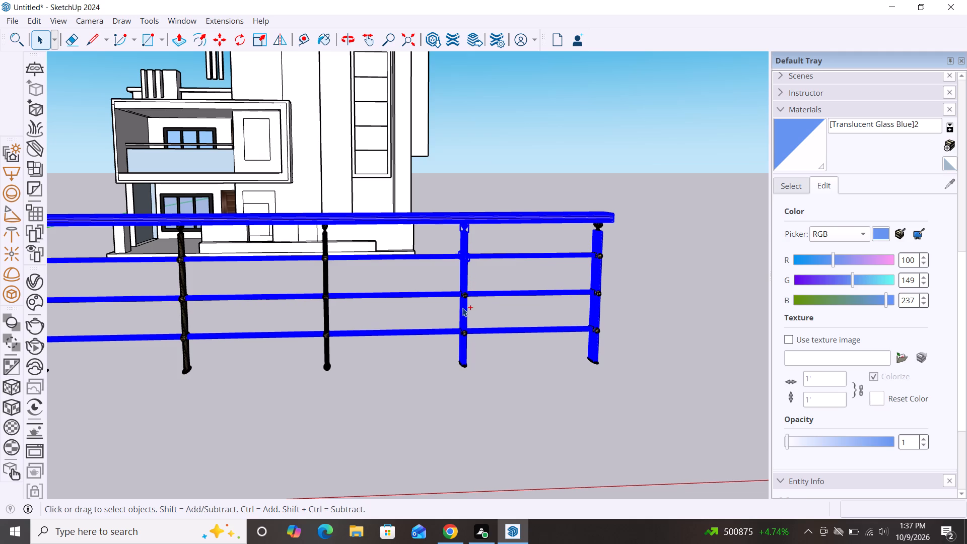
{"action": "left_click", "coordinate": [466, 298], "text": "ctrl"}
{"action": "left_click", "coordinate": [464, 333], "text": "ctrl"}
{"action": "scroll", "coordinate": [464, 331], "scroll_direction": "up", "scroll_amount": 12, "text": "ctrl"}
{"action": "left_click", "coordinate": [447, 344], "text": "ctrl"}
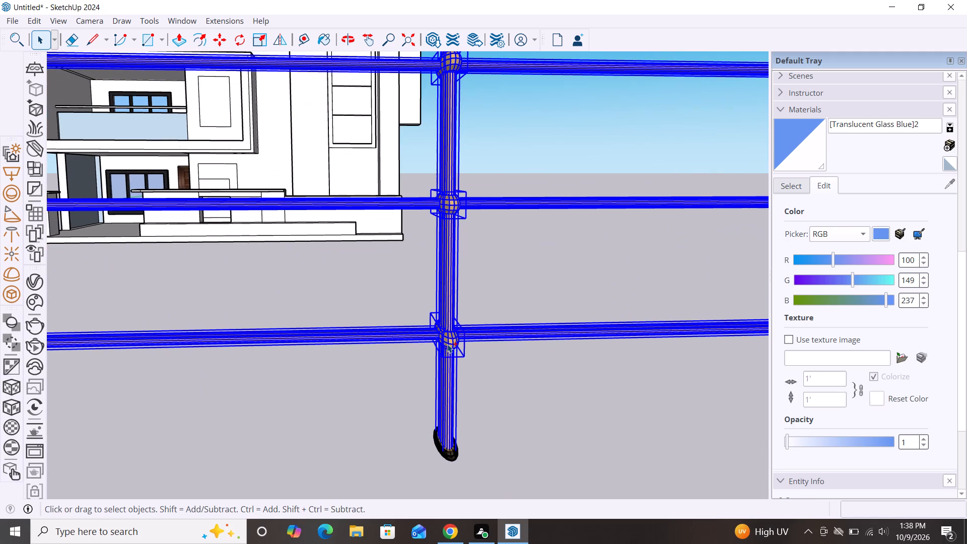
{"action": "left_click", "coordinate": [446, 454], "text": "ctrl"}
Add the selected end post's top ball, three bar joints and foot to the selection.
{"action": "scroll", "coordinate": [342, 279], "scroll_direction": "down", "scroll_amount": 2, "text": "ctrl"}
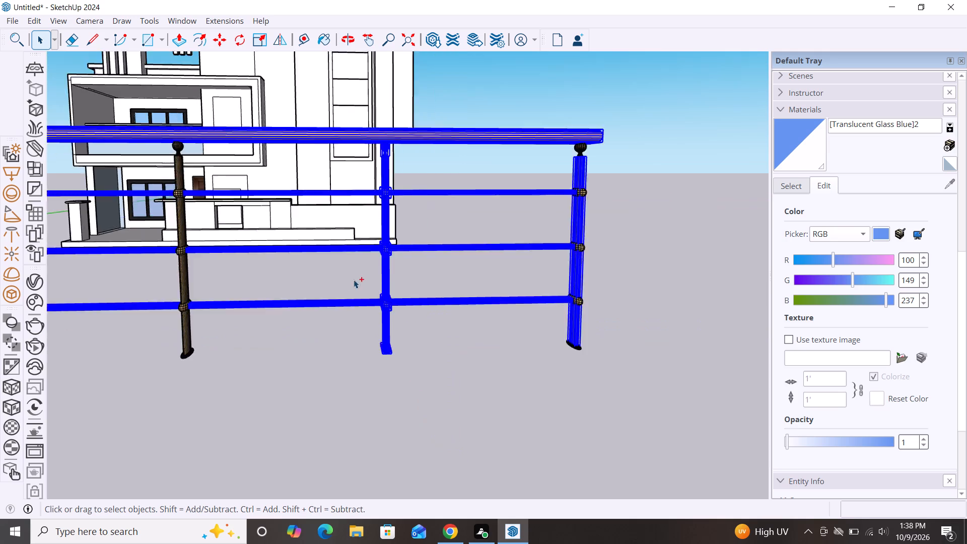
{"action": "scroll", "coordinate": [354, 280], "scroll_direction": "down", "scroll_amount": 3, "text": "ctrl"}
{"action": "scroll", "coordinate": [450, 240], "scroll_direction": "down", "scroll_amount": 1, "text": "ctrl"}
{"action": "scroll", "coordinate": [467, 226], "scroll_direction": "up", "scroll_amount": 13, "text": "ctrl"}
{"action": "scroll", "coordinate": [466, 221], "scroll_direction": "down", "scroll_amount": 3, "text": "ctrl"}
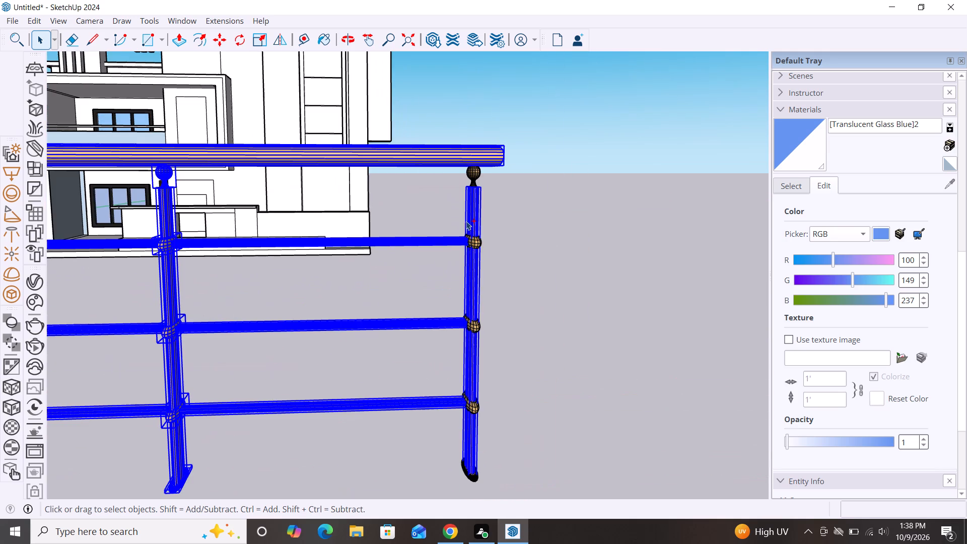
{"action": "left_click", "coordinate": [477, 173], "text": "ctrl"}
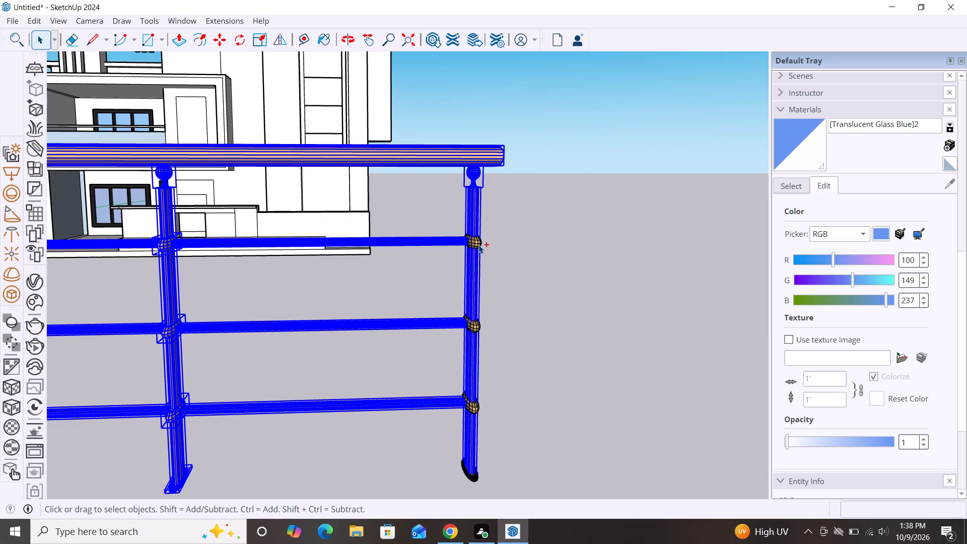
{"action": "left_click", "coordinate": [478, 245], "text": "ctrl"}
{"action": "left_click", "coordinate": [474, 324], "text": "ctrl"}
{"action": "left_click", "coordinate": [473, 401], "text": "ctrl"}
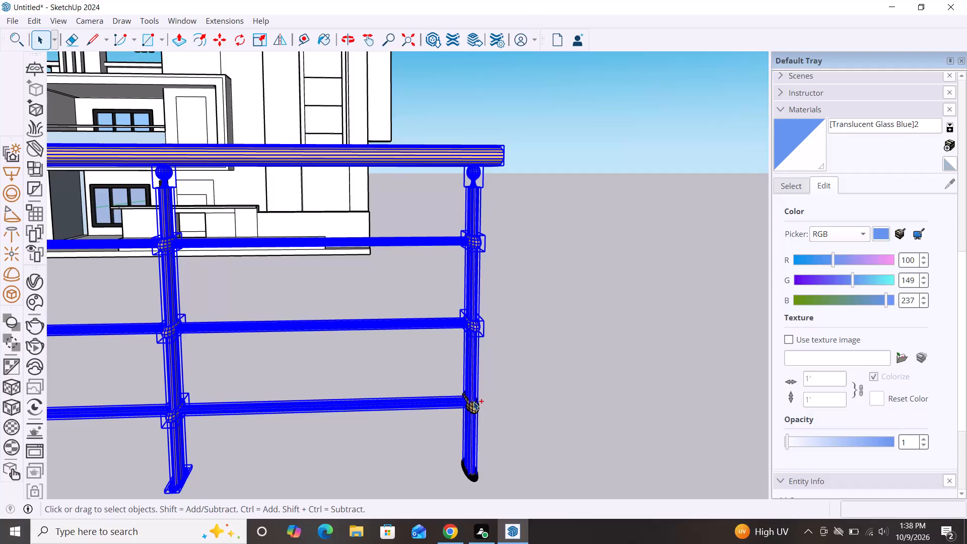
{"action": "left_click", "coordinate": [475, 407], "text": "ctrl"}
{"action": "left_click", "coordinate": [473, 477], "text": "ctrl"}
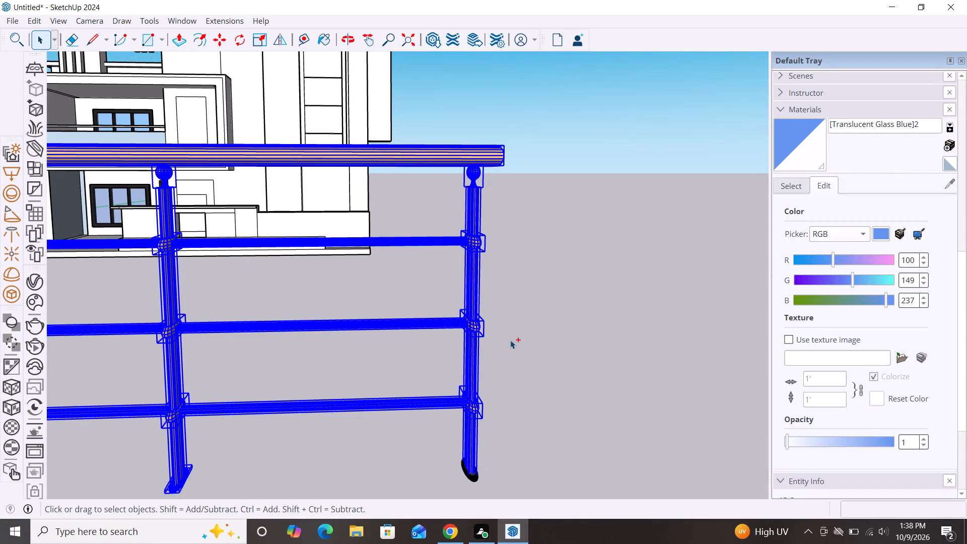
{"action": "left_click", "coordinate": [475, 478], "text": "ctrl"}
Add the railing's middle post to the selection, including its top ball, three bar joints and foot.
{"action": "scroll", "coordinate": [560, 187], "scroll_direction": "down", "scroll_amount": 4, "text": "ctrl"}
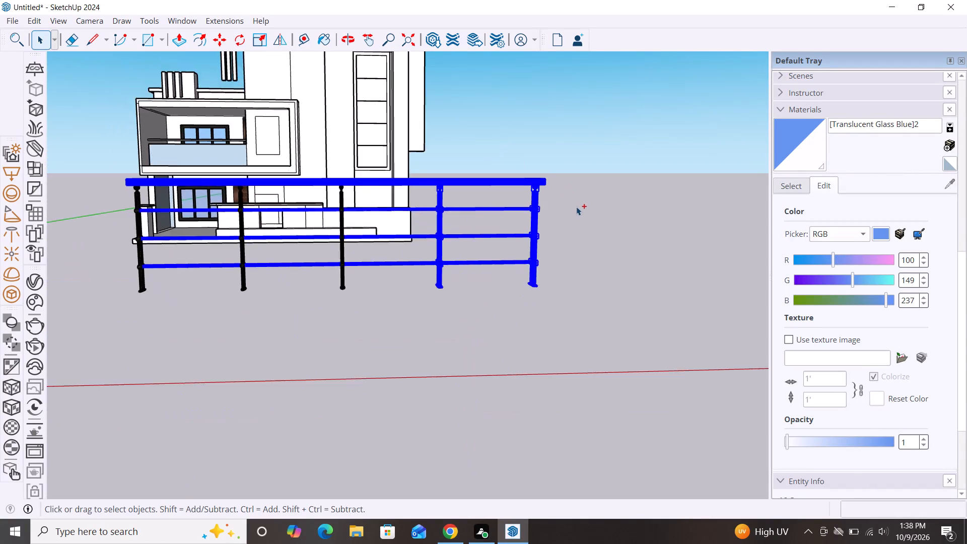
{"action": "scroll", "coordinate": [576, 207], "scroll_direction": "down", "scroll_amount": 4, "text": "ctrl"}
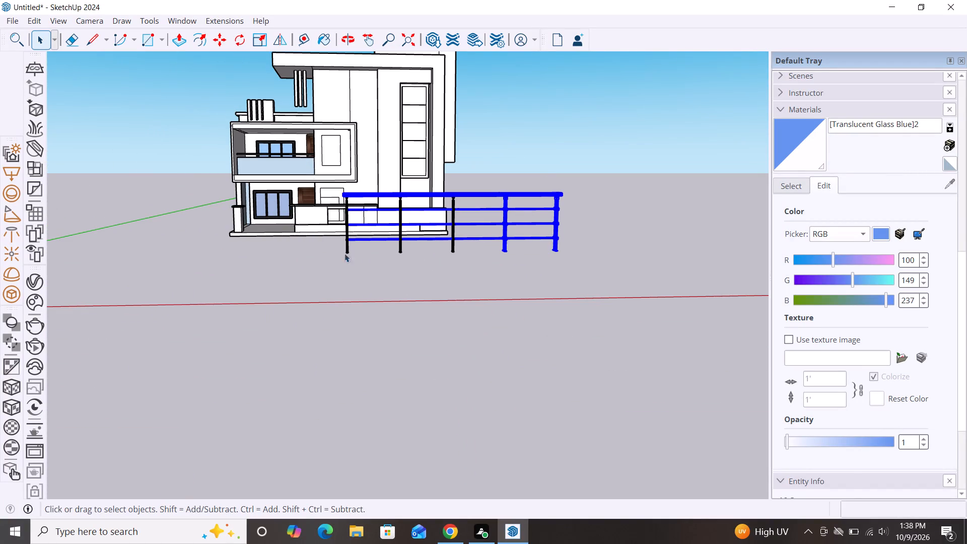
{"action": "scroll", "coordinate": [456, 211], "scroll_direction": "up", "scroll_amount": 14, "text": "ctrl"}
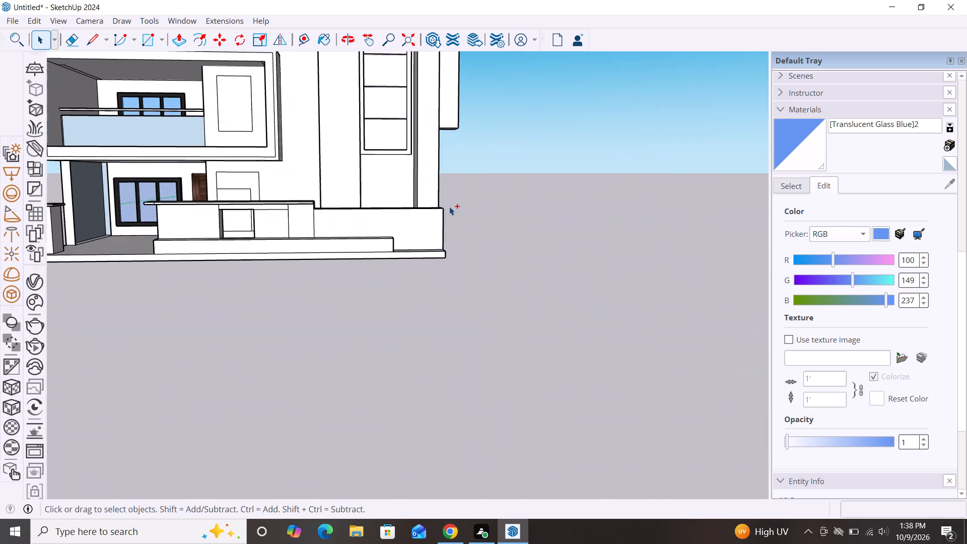
{"action": "scroll", "coordinate": [449, 214], "scroll_direction": "down", "scroll_amount": 4, "text": "ctrl"}
{"action": "left_click", "coordinate": [461, 180], "text": "ctrl"}
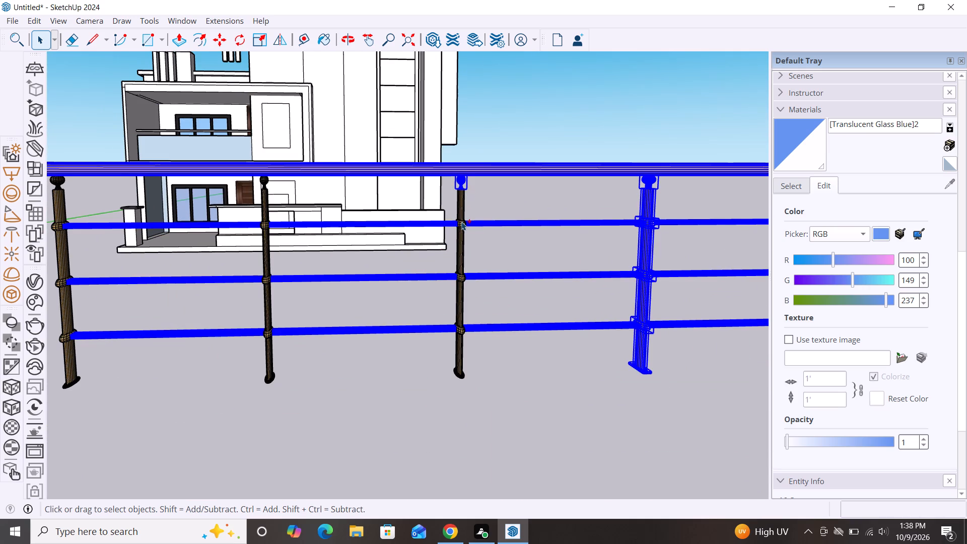
{"action": "left_click", "coordinate": [462, 213], "text": "ctrl"}
{"action": "left_click", "coordinate": [463, 221], "text": "ctrl"}
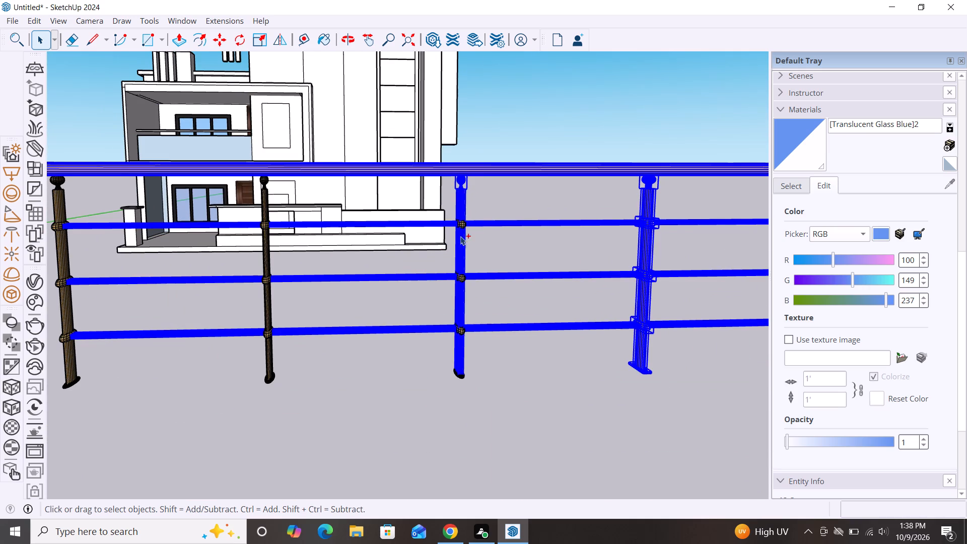
{"action": "left_click", "coordinate": [461, 229], "text": "ctrl"}
{"action": "scroll", "coordinate": [461, 229], "scroll_direction": "up", "scroll_amount": 14, "text": "ctrl"}
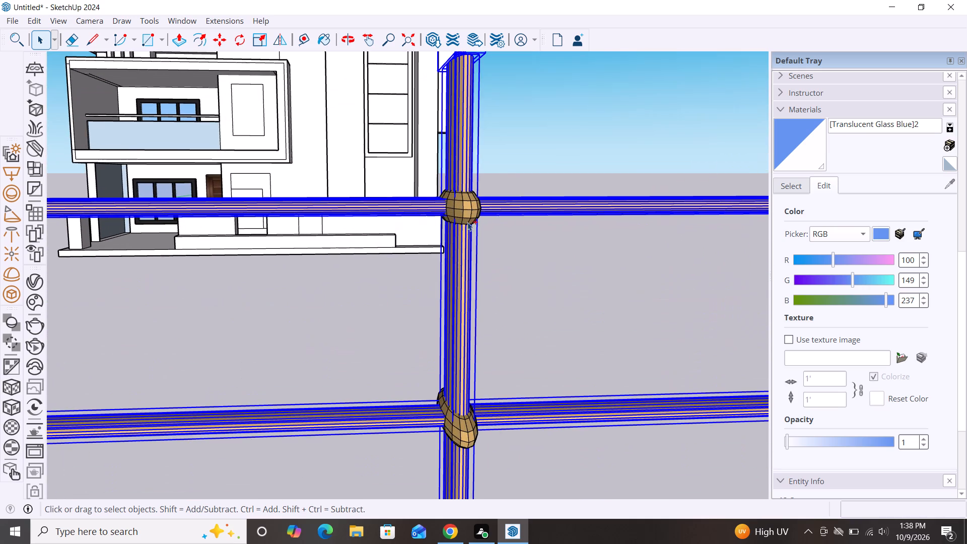
{"action": "left_click", "coordinate": [469, 202], "text": "ctrl"}
{"action": "left_click", "coordinate": [464, 440], "text": "ctrl"}
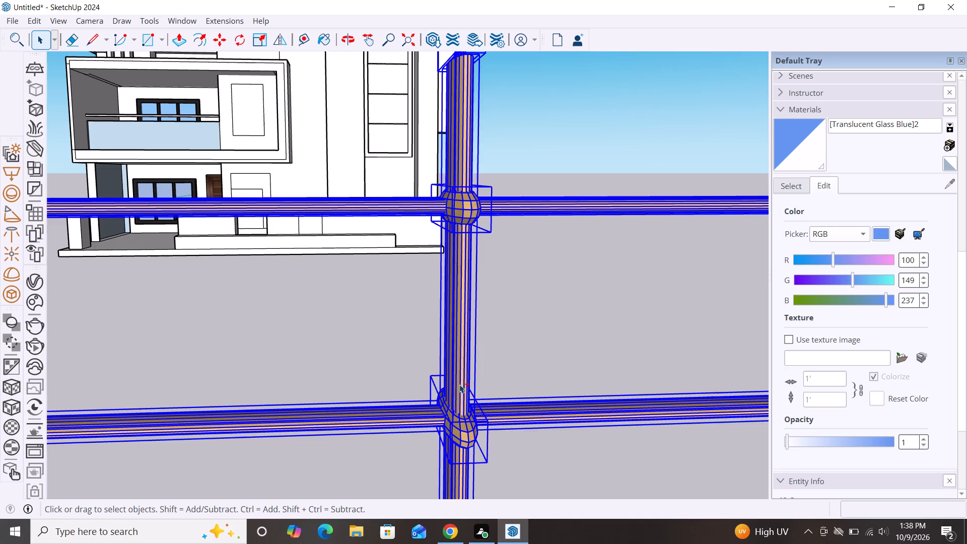
{"action": "scroll", "coordinate": [446, 243], "scroll_direction": "down", "scroll_amount": 7, "text": "ctrl"}
{"action": "scroll", "coordinate": [431, 247], "scroll_direction": "up", "scroll_amount": 12, "text": "ctrl"}
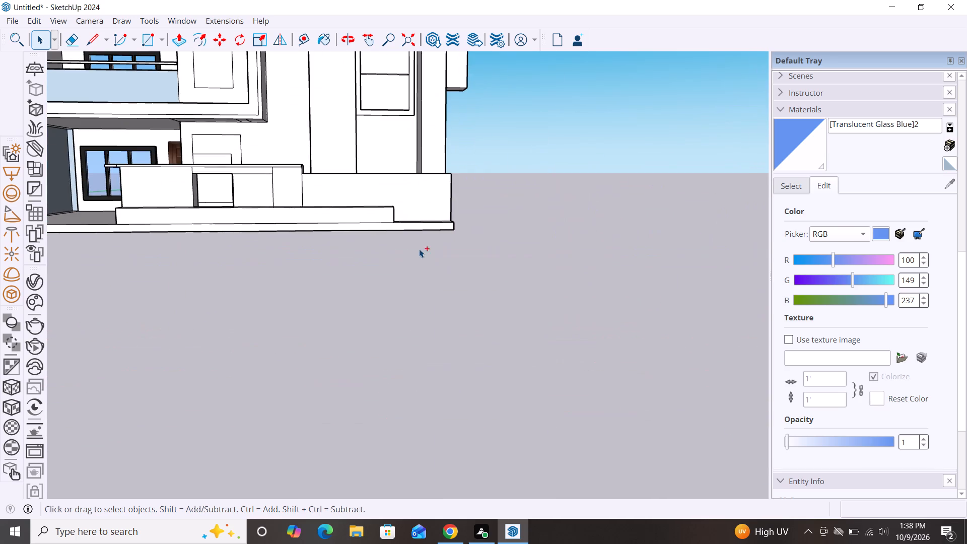
{"action": "scroll", "coordinate": [398, 207], "scroll_direction": "down", "scroll_amount": 4, "text": "ctrl"}
{"action": "left_click", "coordinate": [410, 190], "text": "ctrl"}
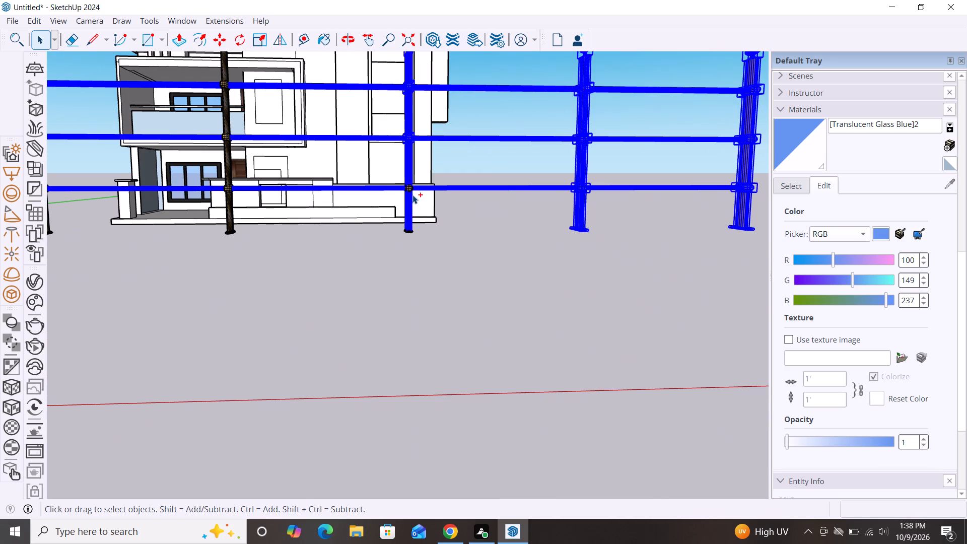
{"action": "scroll", "coordinate": [412, 195], "scroll_direction": "up", "scroll_amount": 5, "text": "ctrl"}
{"action": "scroll", "coordinate": [418, 203], "scroll_direction": "down", "scroll_amount": 2, "text": "ctrl"}
{"action": "left_click", "coordinate": [420, 205], "text": "ctrl"}
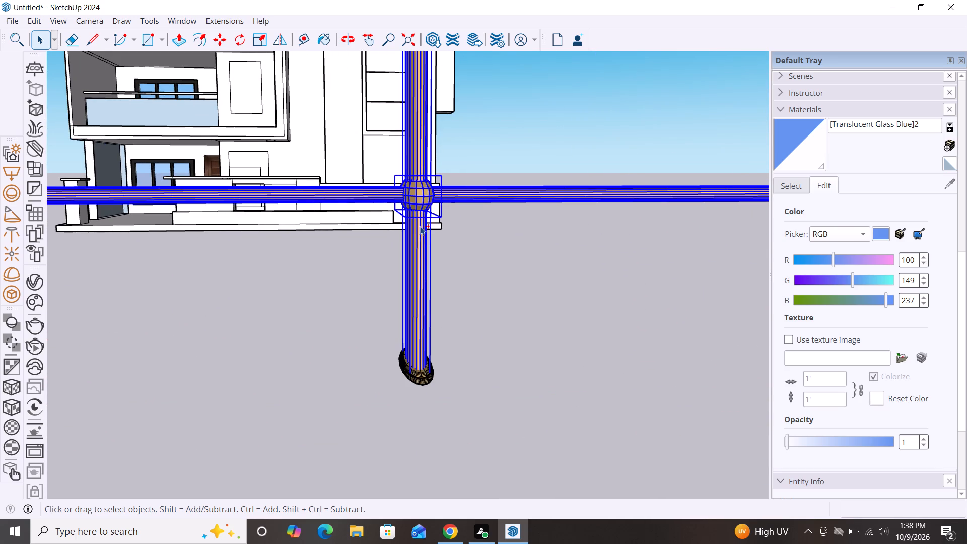
{"action": "left_click", "coordinate": [423, 379], "text": "ctrl"}
Add the second post from the railing's other end to the selection, with its top ball and three bar joints.
{"action": "scroll", "coordinate": [558, 239], "scroll_direction": "down", "scroll_amount": 3, "text": "ctrl"}
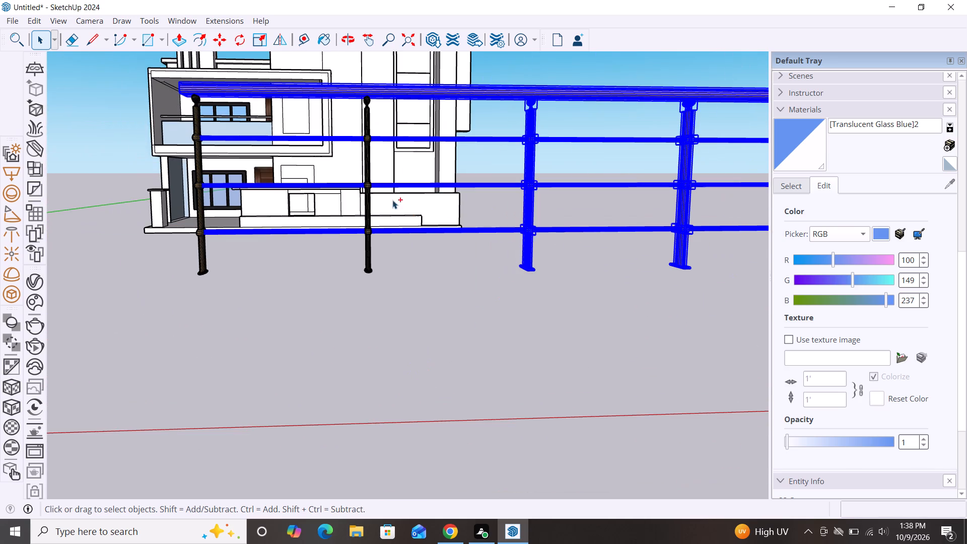
{"action": "scroll", "coordinate": [367, 108], "scroll_direction": "up", "scroll_amount": 5, "text": "ctrl"}
{"action": "left_click", "coordinate": [368, 98], "text": "ctrl"}
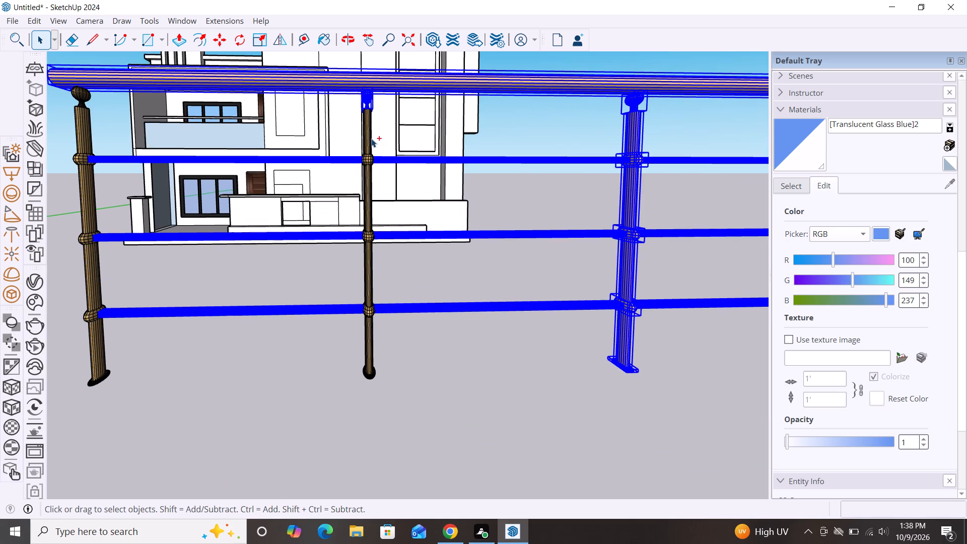
{"action": "left_click", "coordinate": [371, 138], "text": "ctrl"}
{"action": "left_click", "coordinate": [370, 155], "text": "ctrl"}
{"action": "left_click", "coordinate": [364, 239], "text": "ctrl"}
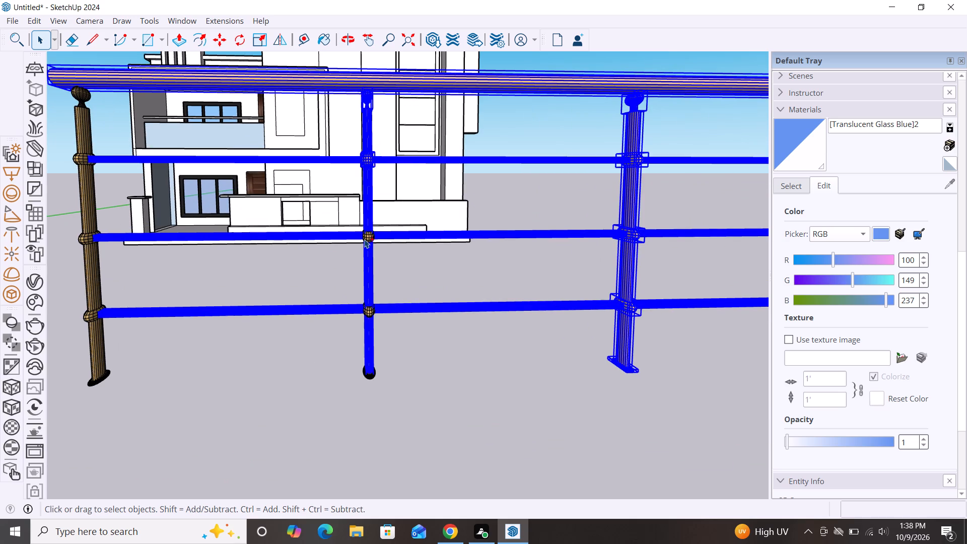
{"action": "left_click", "coordinate": [372, 233], "text": "ctrl"}
{"action": "scroll", "coordinate": [368, 221], "scroll_direction": "up", "scroll_amount": 9, "text": "ctrl"}
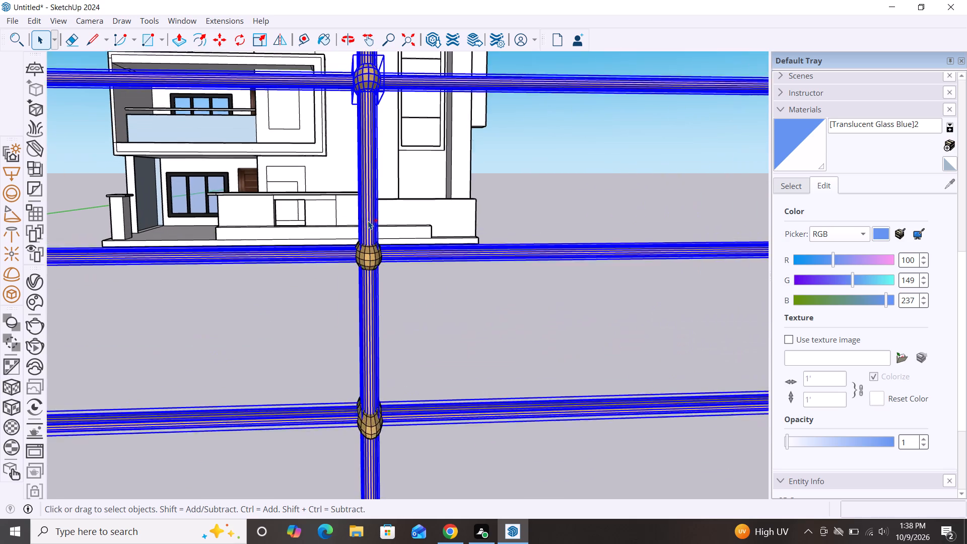
{"action": "left_click", "coordinate": [376, 264], "text": "ctrl"}
{"action": "left_click", "coordinate": [371, 446], "text": "ctrl"}
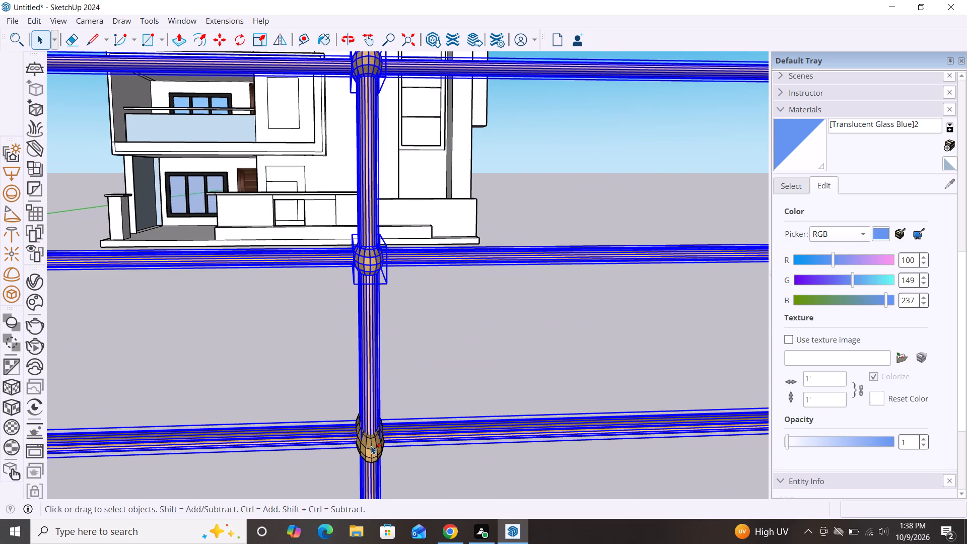
{"action": "scroll", "coordinate": [570, 211], "scroll_direction": "down", "scroll_amount": 4, "text": "ctrl"}
Add the last unselected end post to the selection, including its top ball, three bar joints and foot.
{"action": "scroll", "coordinate": [426, 163], "scroll_direction": "up", "scroll_amount": 2, "text": "ctrl"}
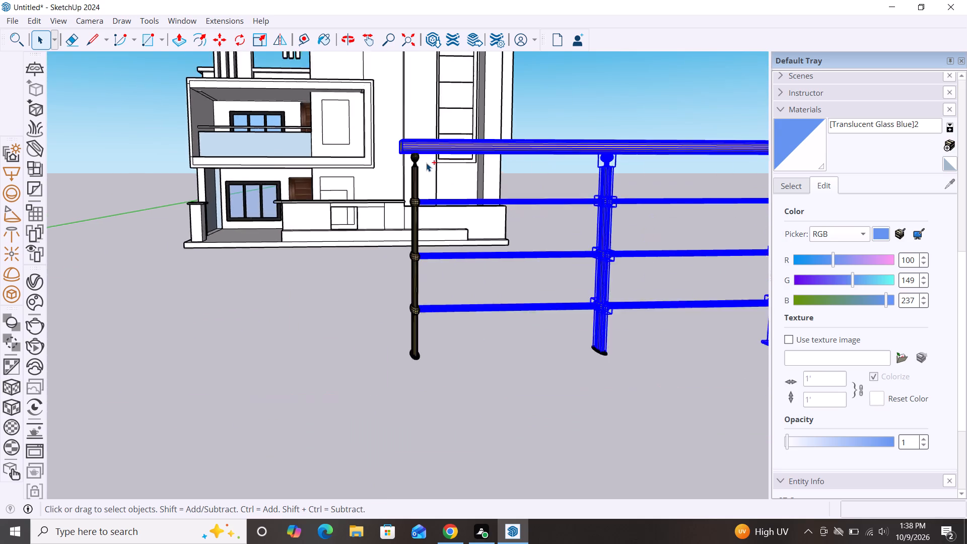
{"action": "scroll", "coordinate": [426, 163], "scroll_direction": "up", "scroll_amount": 4, "text": "ctrl"}
{"action": "scroll", "coordinate": [426, 163], "scroll_direction": "down", "scroll_amount": 5, "text": "ctrl"}
{"action": "left_click", "coordinate": [407, 174], "text": "ctrl"}
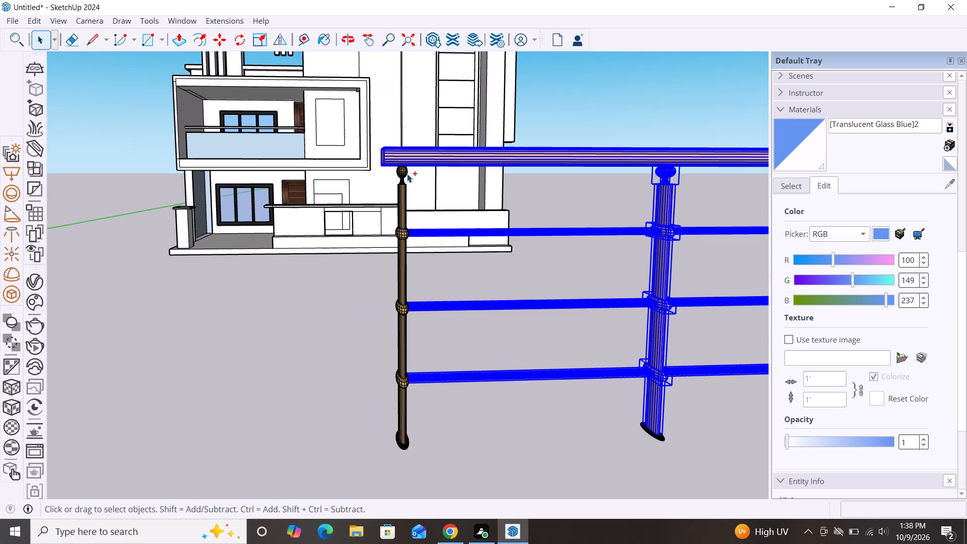
{"action": "left_click", "coordinate": [405, 205], "text": "ctrl"}
{"action": "left_click", "coordinate": [403, 235], "text": "ctrl"}
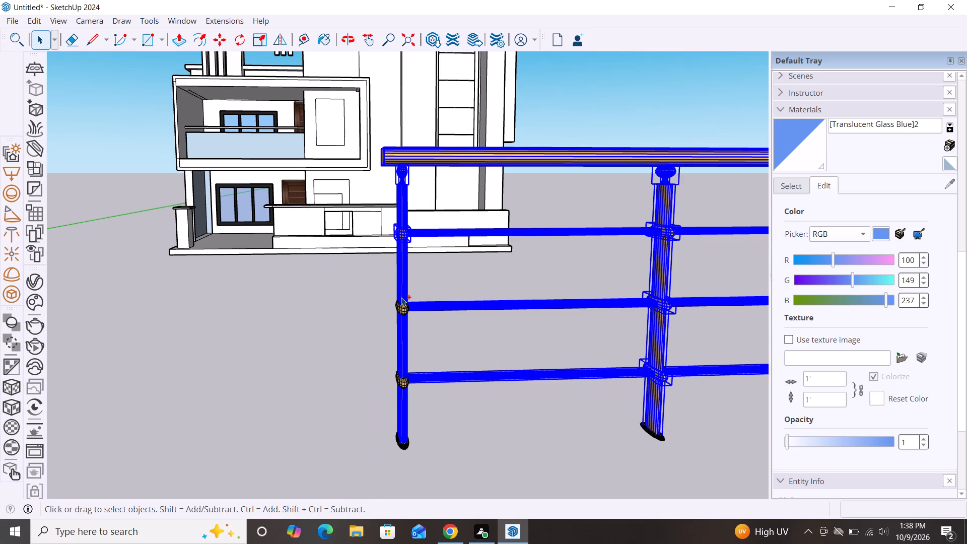
{"action": "left_click", "coordinate": [398, 311], "text": "ctrl"}
{"action": "left_click", "coordinate": [403, 380], "text": "ctrl"}
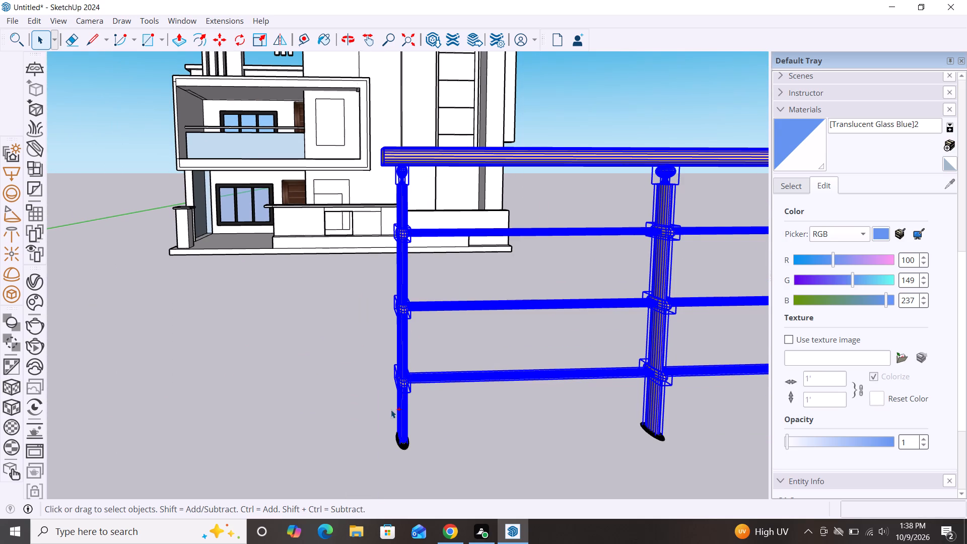
{"action": "left_click", "coordinate": [402, 443], "text": "ctrl"}
{"action": "scroll", "coordinate": [327, 190], "scroll_direction": "down", "scroll_amount": 3, "text": "ctrl"}
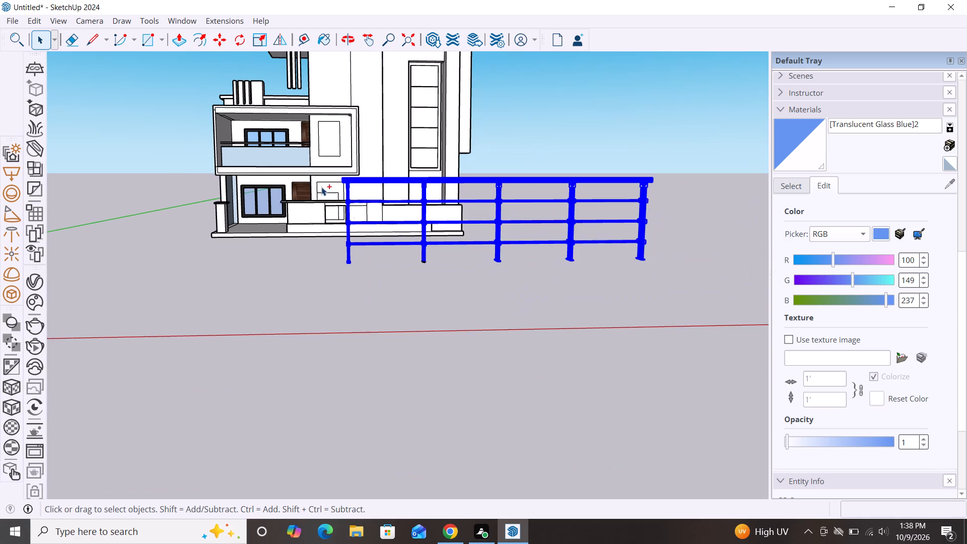
Add the missing foot of the second post to the selection.
{"action": "scroll", "coordinate": [429, 272], "scroll_direction": "up", "scroll_amount": 6, "text": "ctrl"}
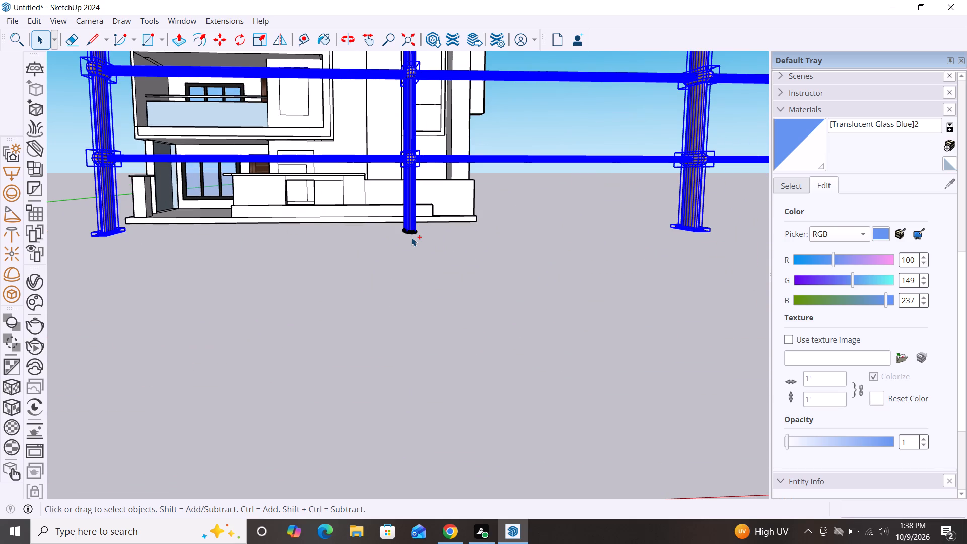
{"action": "left_click", "coordinate": [412, 233], "text": "ctrl"}
{"action": "scroll", "coordinate": [295, 158], "scroll_direction": "down", "scroll_amount": 4}
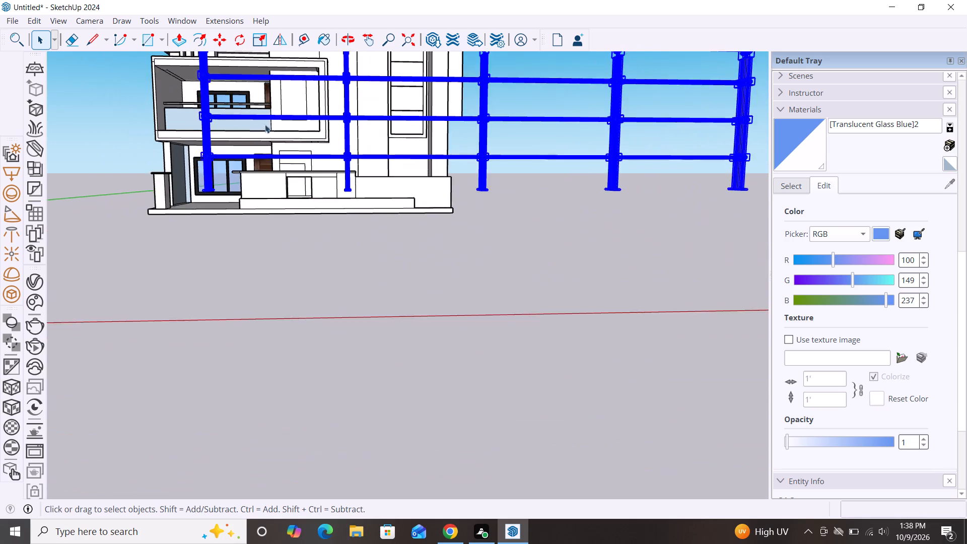
Move the selected railing parts about 26' 9" sideways, clear of the house.
{"action": "scroll", "coordinate": [265, 124], "scroll_direction": "down", "scroll_amount": 6}
{"action": "key", "text": "m"}
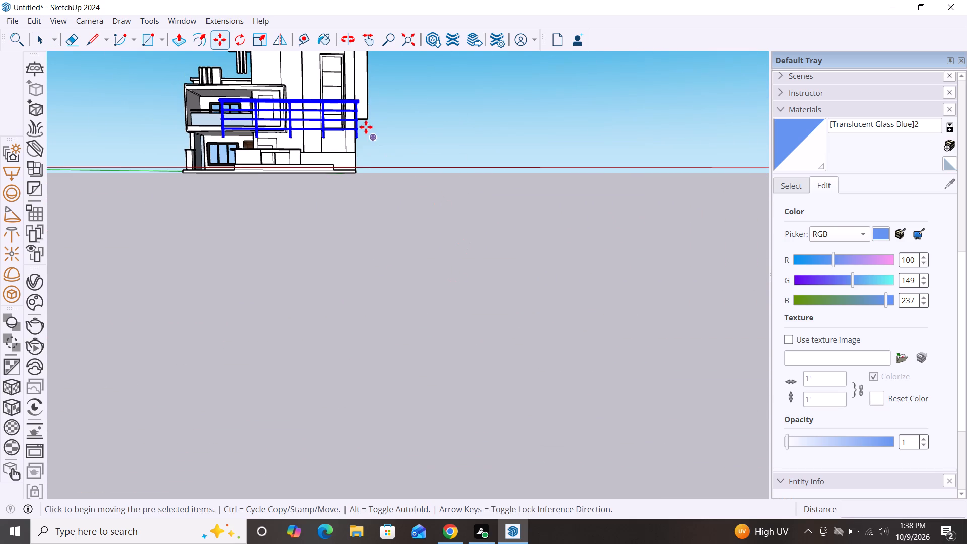
{"action": "left_click", "coordinate": [361, 137]}
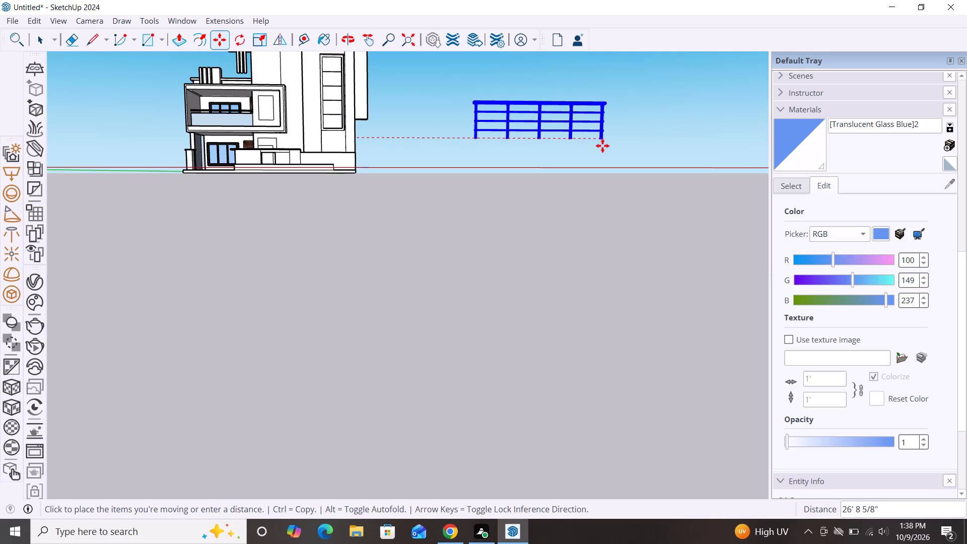
{"action": "left_click", "coordinate": [602, 146]}
{"action": "key", "text": "space"}
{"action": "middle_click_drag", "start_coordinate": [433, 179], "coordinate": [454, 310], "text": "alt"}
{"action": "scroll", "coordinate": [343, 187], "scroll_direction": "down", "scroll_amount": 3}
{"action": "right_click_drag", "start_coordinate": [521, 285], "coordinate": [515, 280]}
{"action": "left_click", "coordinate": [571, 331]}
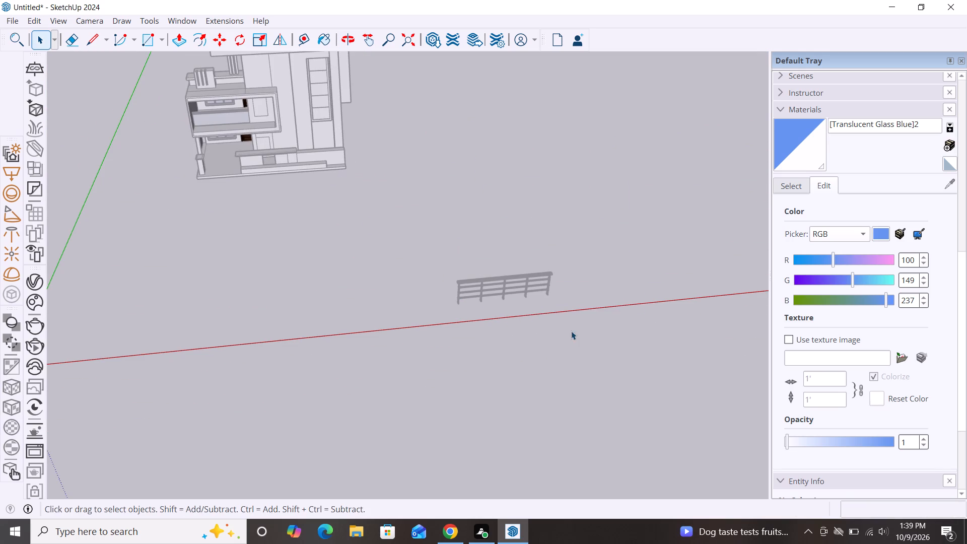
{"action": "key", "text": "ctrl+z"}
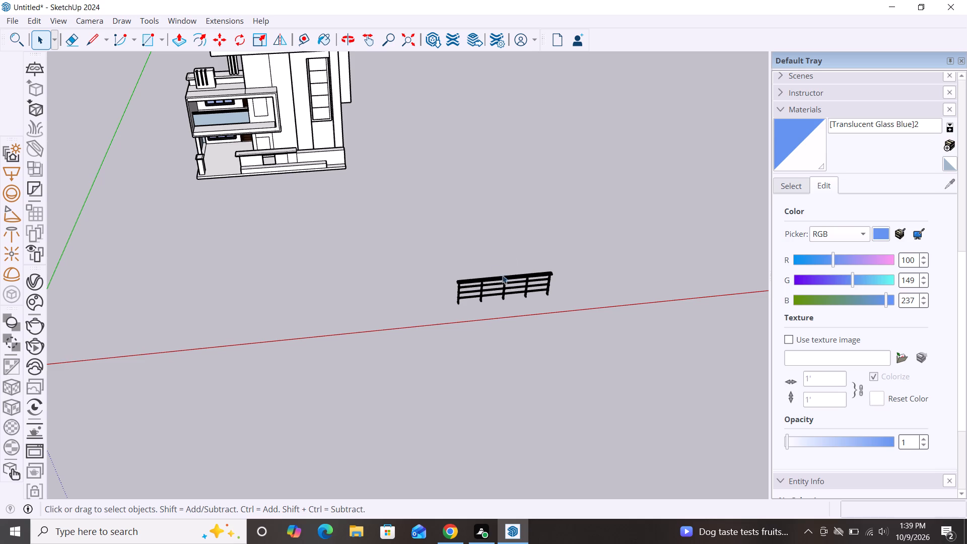
Select all the relocated railing parts together and make them a group.
{"action": "left_click_drag", "start_coordinate": [569, 257], "coordinate": [395, 314]}
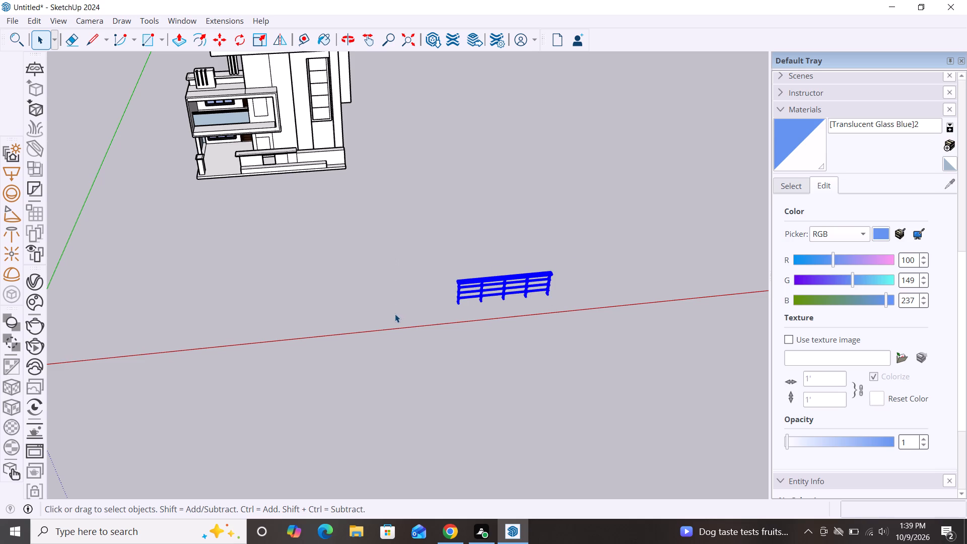
{"action": "right_click", "coordinate": [519, 276]}
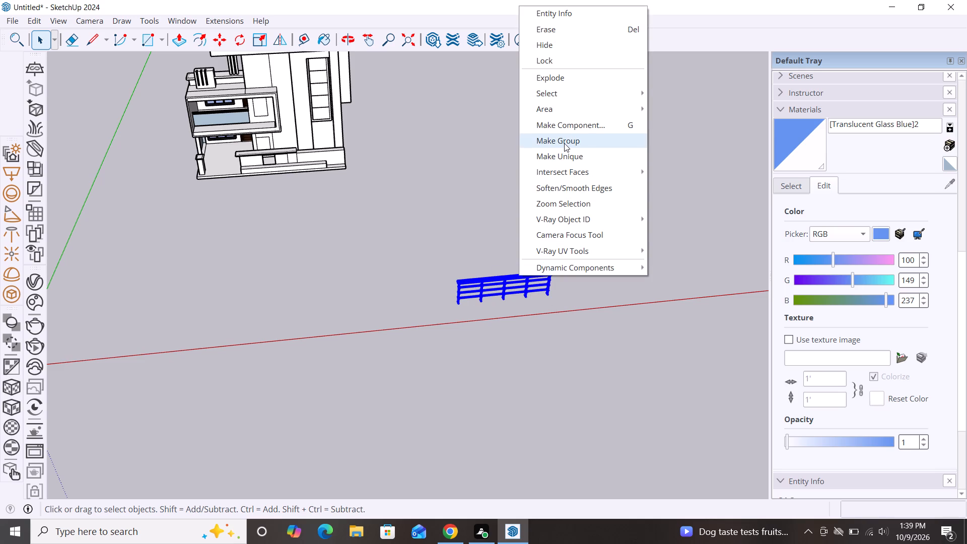
{"action": "left_click", "coordinate": [564, 143]}
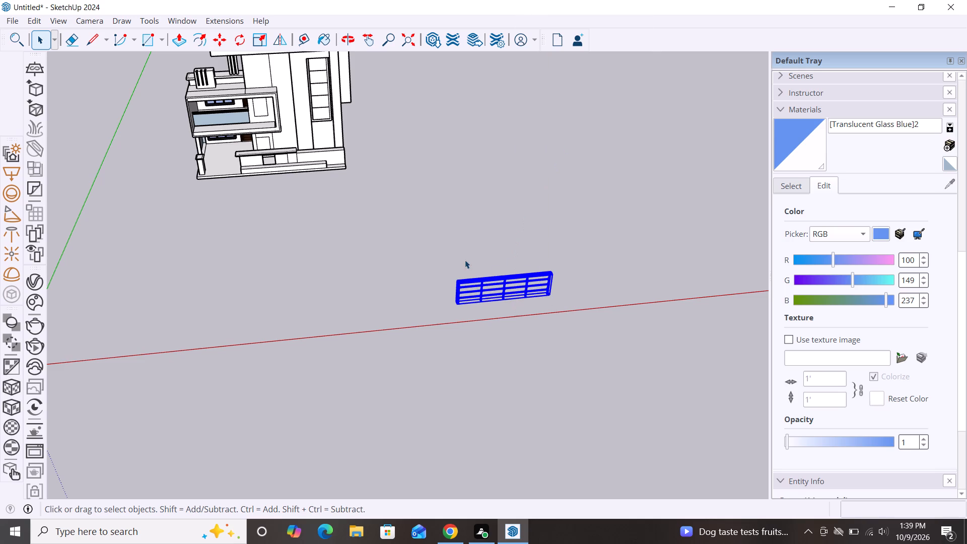
Move the railing group about 46' 7 1/2" so that it stands on the open ground in front of the house.
{"action": "scroll", "coordinate": [486, 296], "scroll_direction": "up", "scroll_amount": 4}
{"action": "scroll", "coordinate": [423, 276], "scroll_direction": "down", "scroll_amount": 2}
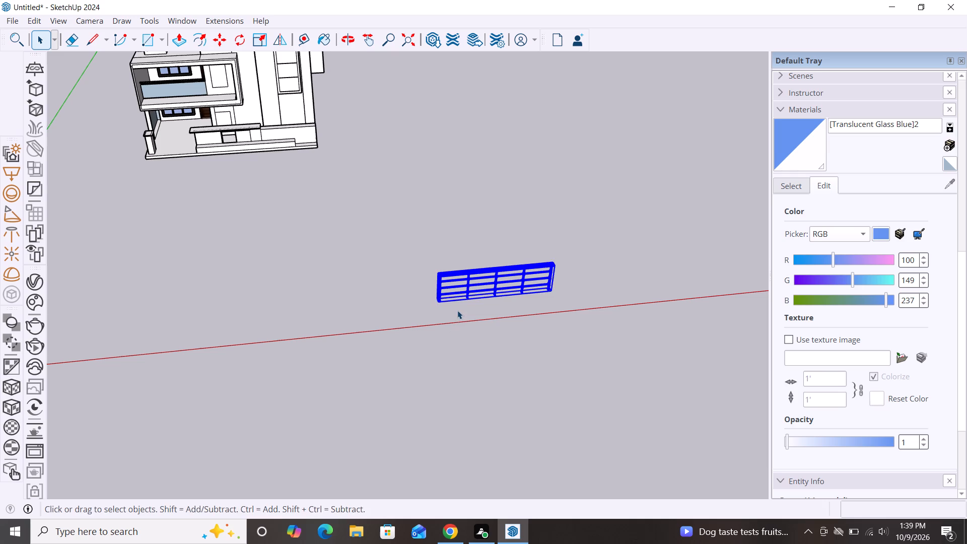
{"action": "key", "text": "m"}
{"action": "left_click", "coordinate": [435, 306]}
{"action": "scroll", "coordinate": [533, 149], "scroll_direction": "down", "scroll_amount": 3}
{"action": "scroll", "coordinate": [252, 73], "scroll_direction": "up", "scroll_amount": 2}
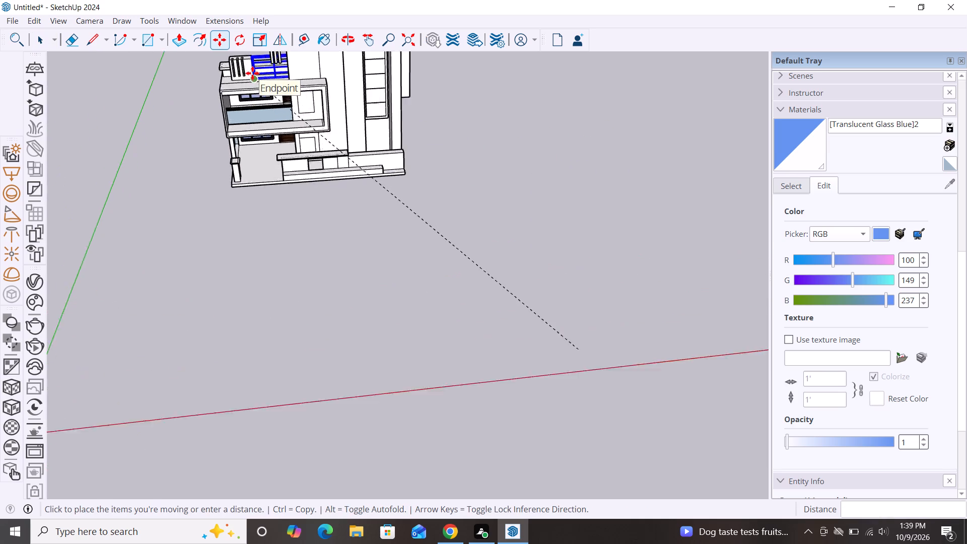
{"action": "scroll", "coordinate": [252, 73], "scroll_direction": "up", "scroll_amount": 7}
{"action": "scroll", "coordinate": [251, 74], "scroll_direction": "down", "scroll_amount": 4}
{"action": "left_click", "coordinate": [286, 308]}
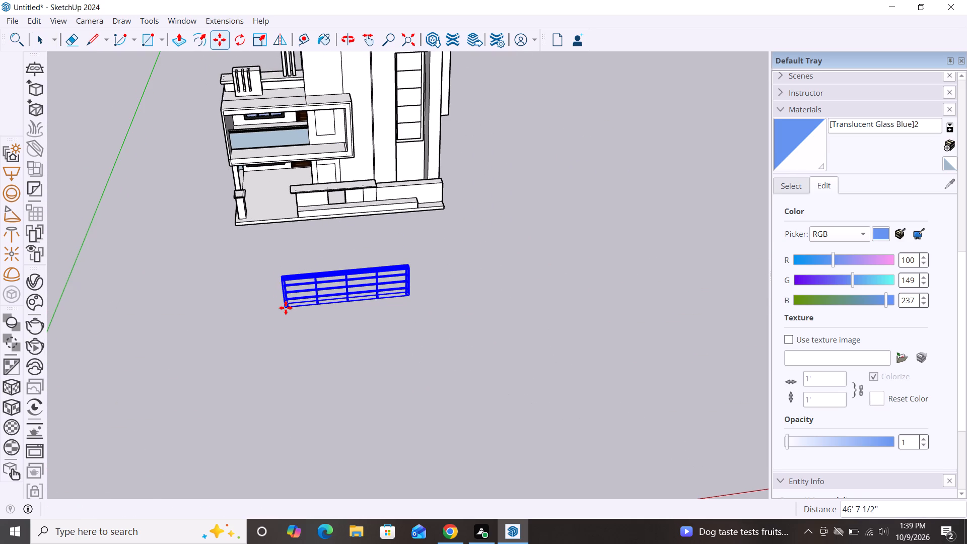
Scale the railing group along its length to roughly a third, keeping its far end fixed.
{"action": "key", "text": "s"}
{"action": "left_click_drag", "start_coordinate": [284, 294], "coordinate": [296, 295]}
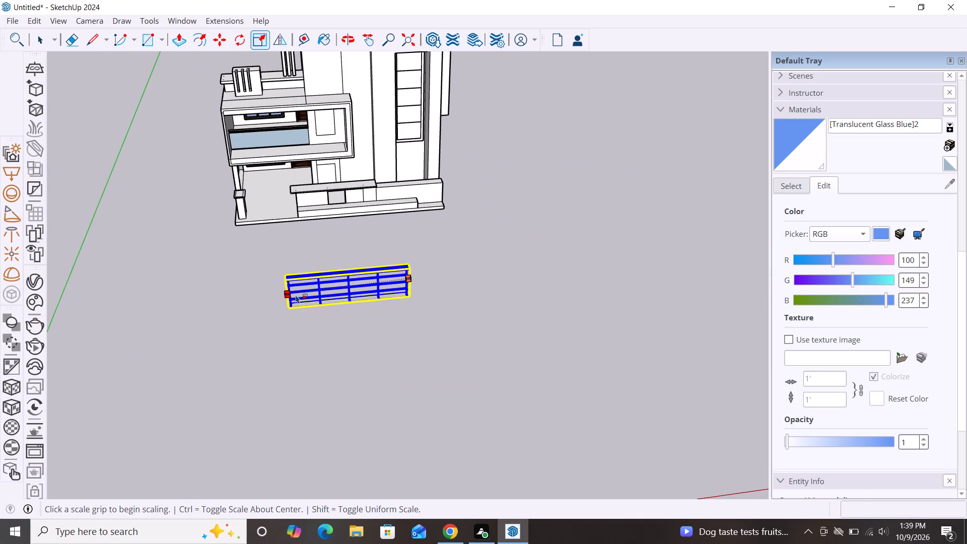
{"action": "left_click_drag", "start_coordinate": [296, 295], "coordinate": [369, 284]}
Scale the railing group's height and depth, finishing with a green-axis depth scale of about -0.17 to make it thin.
{"action": "left_click_drag", "start_coordinate": [384, 266], "coordinate": [389, 283]}
{"action": "double_click", "coordinate": [389, 283]}
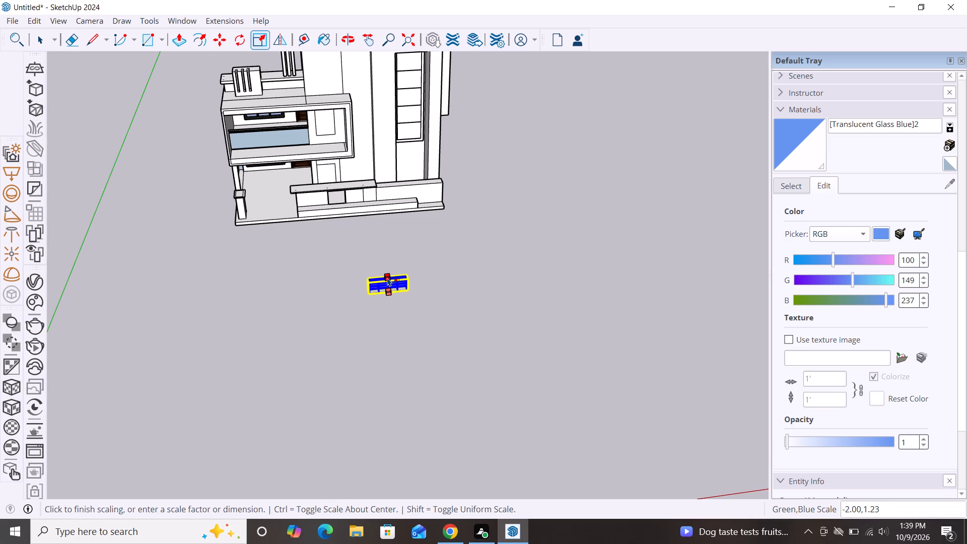
{"action": "left_click", "coordinate": [387, 278]}
{"action": "scroll", "coordinate": [390, 288], "scroll_direction": "up", "scroll_amount": 10}
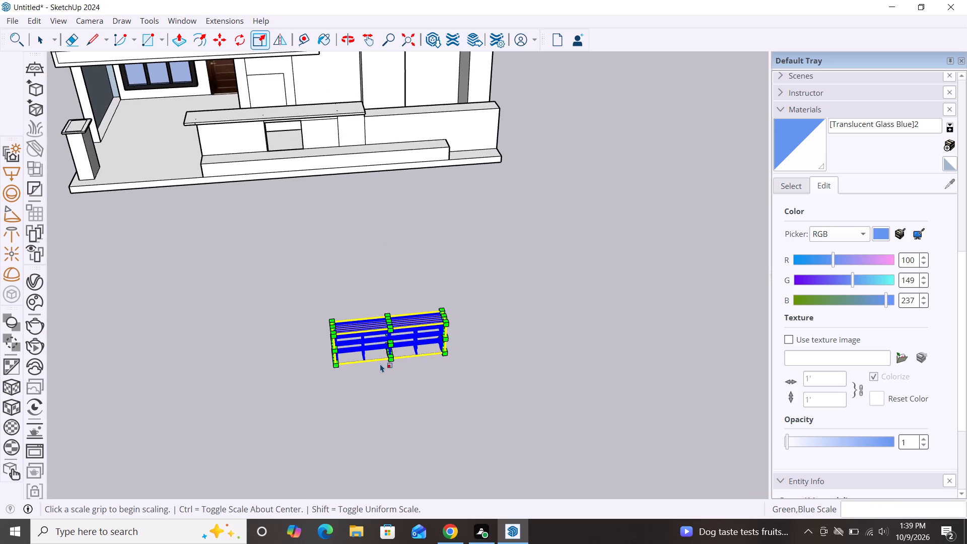
{"action": "left_click_drag", "start_coordinate": [396, 344], "coordinate": [396, 332]}
{"action": "left_click_drag", "start_coordinate": [391, 348], "coordinate": [392, 328]}
{"action": "triple_click", "coordinate": [392, 328]}
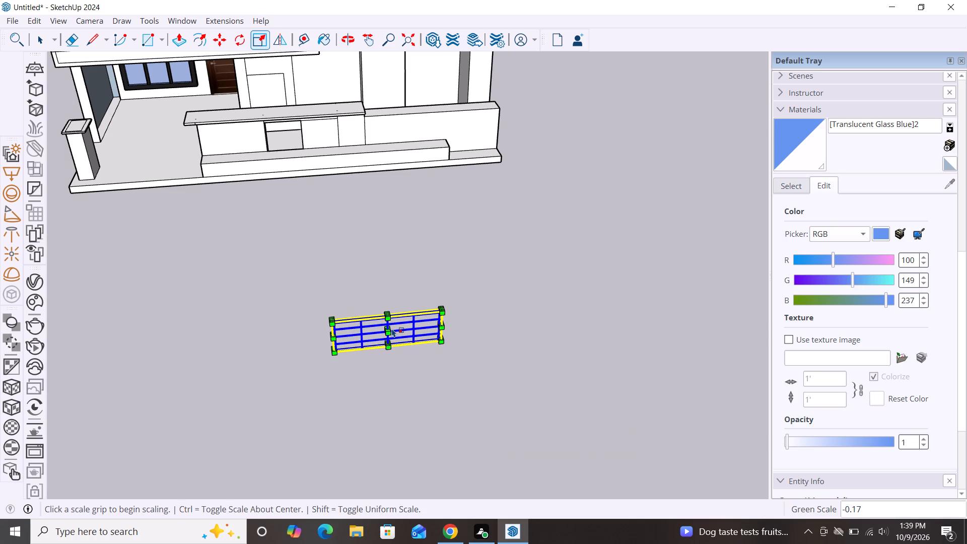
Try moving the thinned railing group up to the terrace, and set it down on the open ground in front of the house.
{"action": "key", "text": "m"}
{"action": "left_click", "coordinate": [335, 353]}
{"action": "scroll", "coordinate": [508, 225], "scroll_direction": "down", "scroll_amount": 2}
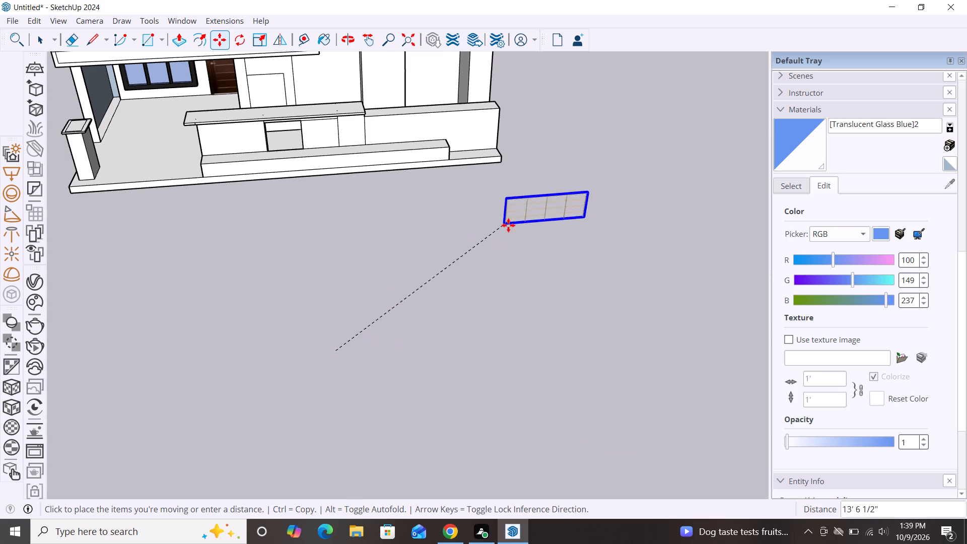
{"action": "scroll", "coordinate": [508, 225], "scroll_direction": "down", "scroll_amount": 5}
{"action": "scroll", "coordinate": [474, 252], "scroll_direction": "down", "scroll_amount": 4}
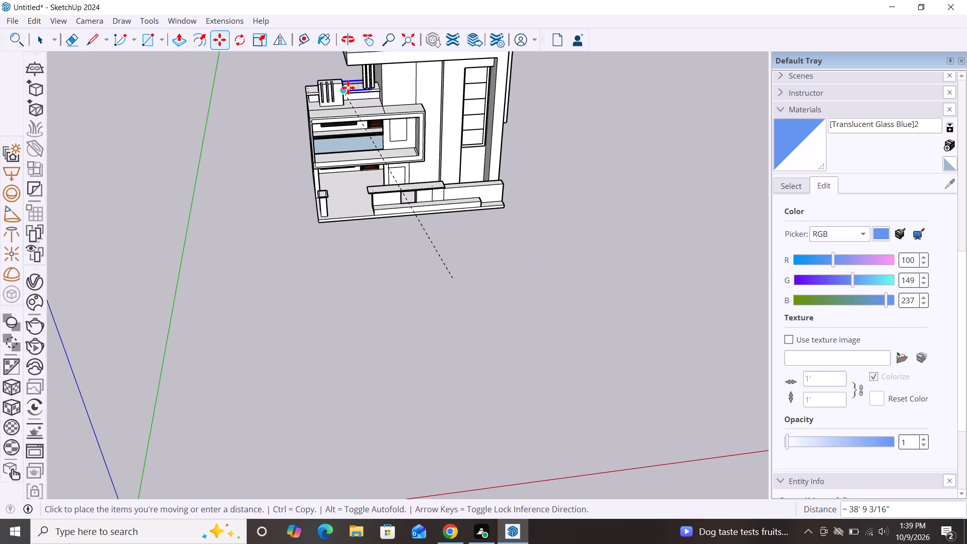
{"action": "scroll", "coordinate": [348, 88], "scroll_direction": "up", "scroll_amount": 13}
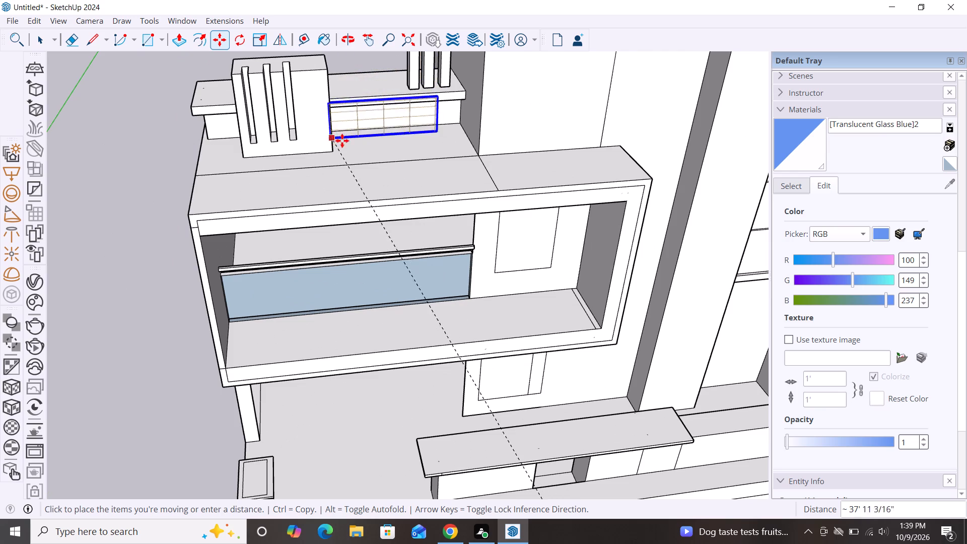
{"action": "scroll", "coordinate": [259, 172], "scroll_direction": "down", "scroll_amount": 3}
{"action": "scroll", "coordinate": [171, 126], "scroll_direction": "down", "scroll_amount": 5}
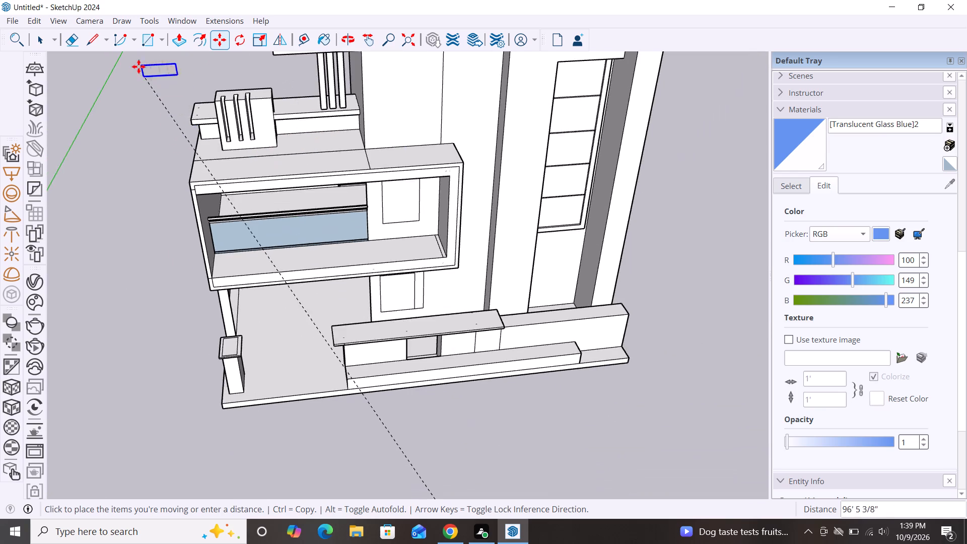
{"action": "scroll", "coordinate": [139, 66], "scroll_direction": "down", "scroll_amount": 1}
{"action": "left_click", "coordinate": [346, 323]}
Scale the railing group's depth along the green axis by about 4.3 to thicken it.
{"action": "scroll", "coordinate": [370, 315], "scroll_direction": "up", "scroll_amount": 4}
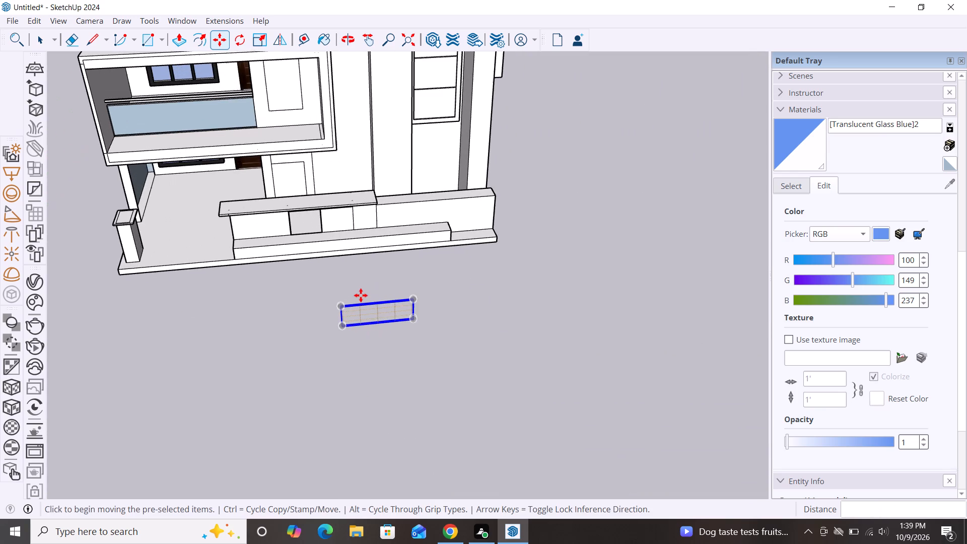
{"action": "key", "text": "s"}
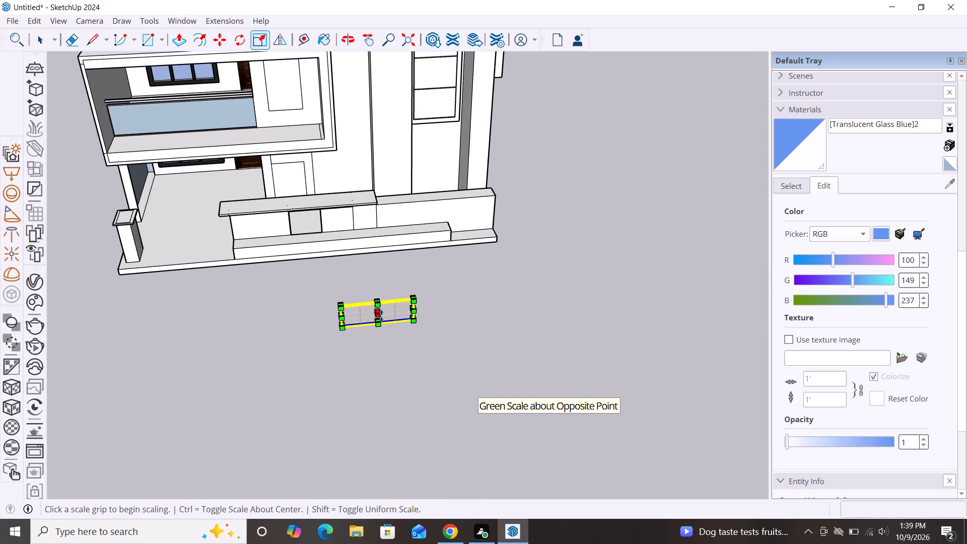
{"action": "left_click", "coordinate": [381, 319]}
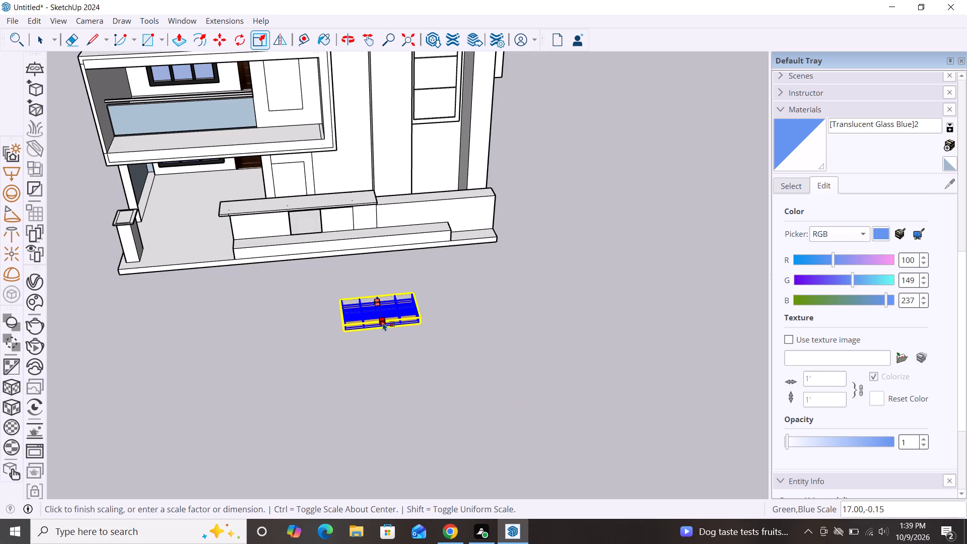
{"action": "key", "text": "Escape"}
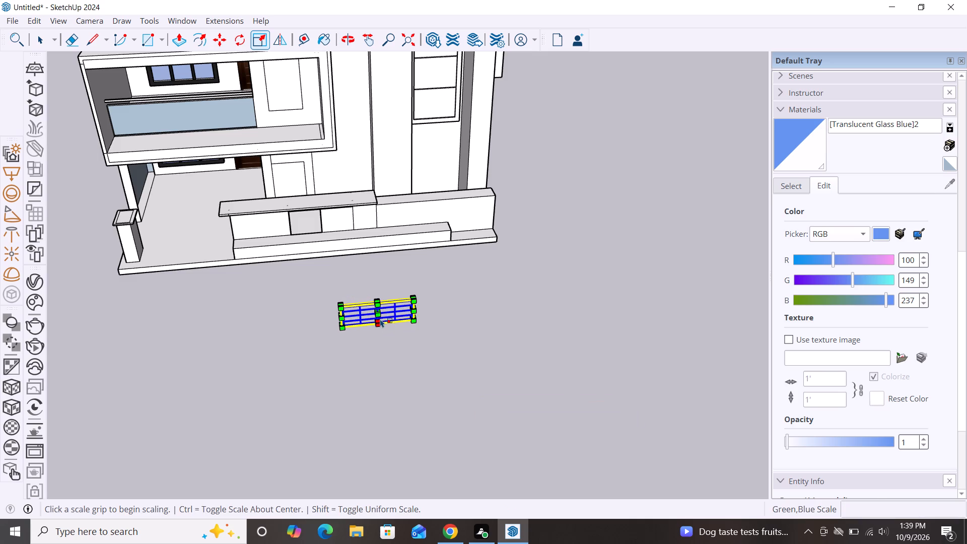
{"action": "left_click", "coordinate": [379, 317]}
{"action": "left_click", "coordinate": [380, 318]}
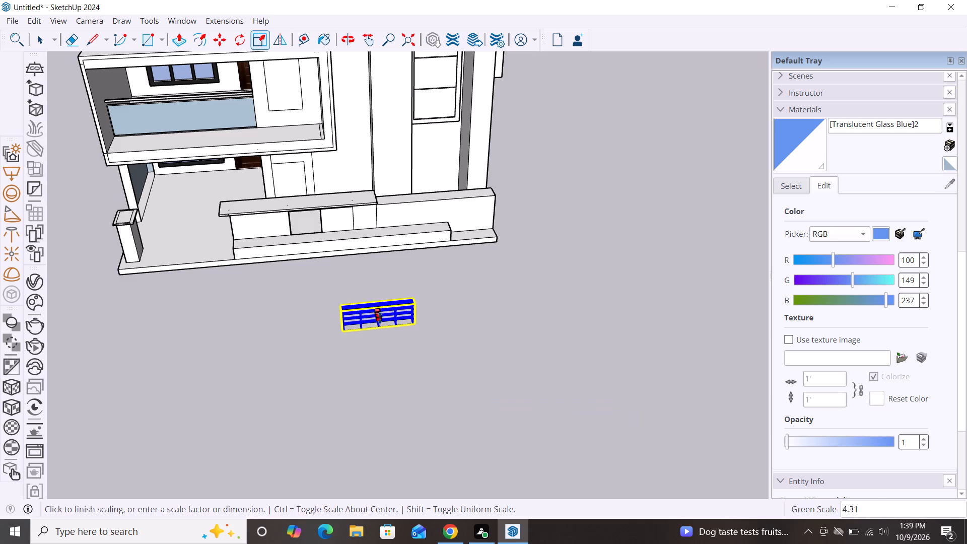
Move the thickened railing group by its bottom corner onto the upper terrace parapet, against the slotted block, and deselect it.
{"action": "key", "text": "m"}
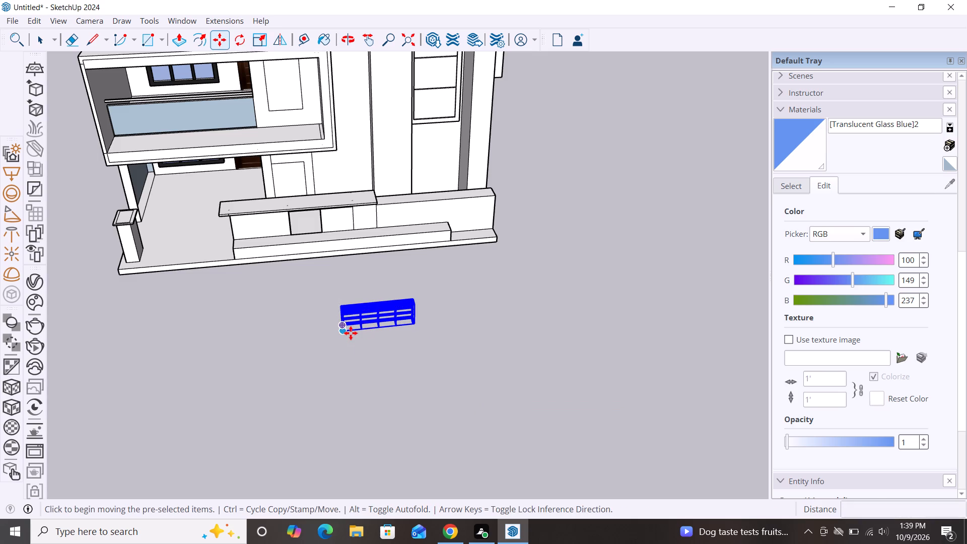
{"action": "left_click", "coordinate": [349, 334]}
{"action": "scroll", "coordinate": [480, 250], "scroll_direction": "down", "scroll_amount": 7}
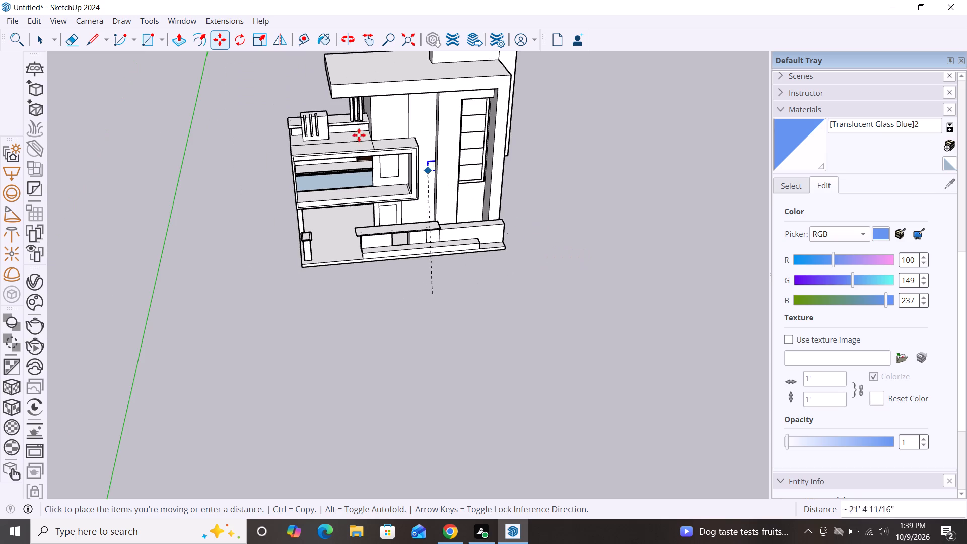
{"action": "scroll", "coordinate": [337, 122], "scroll_direction": "up", "scroll_amount": 13}
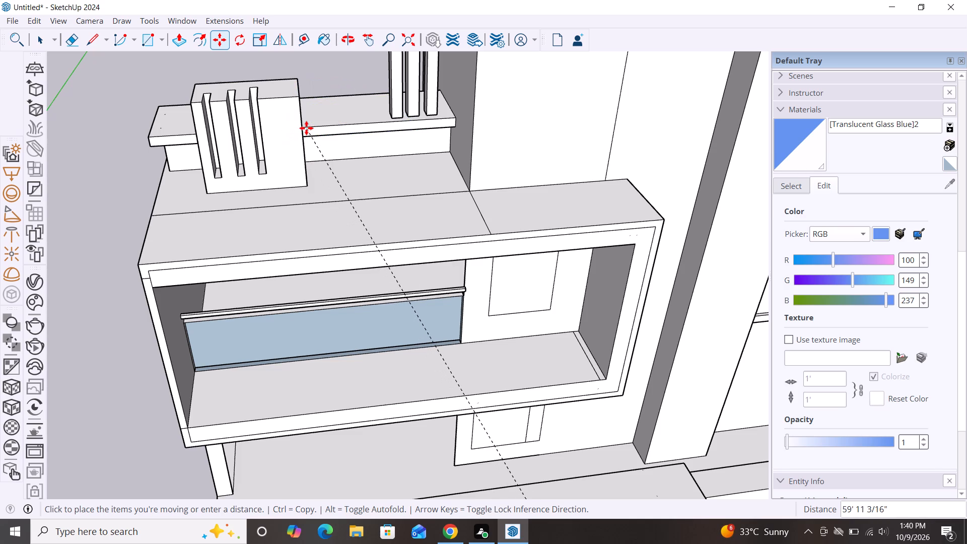
{"action": "scroll", "coordinate": [307, 128], "scroll_direction": "down", "scroll_amount": 2}
{"action": "scroll", "coordinate": [355, 184], "scroll_direction": "down", "scroll_amount": 2}
{"action": "scroll", "coordinate": [391, 231], "scroll_direction": "down", "scroll_amount": 2}
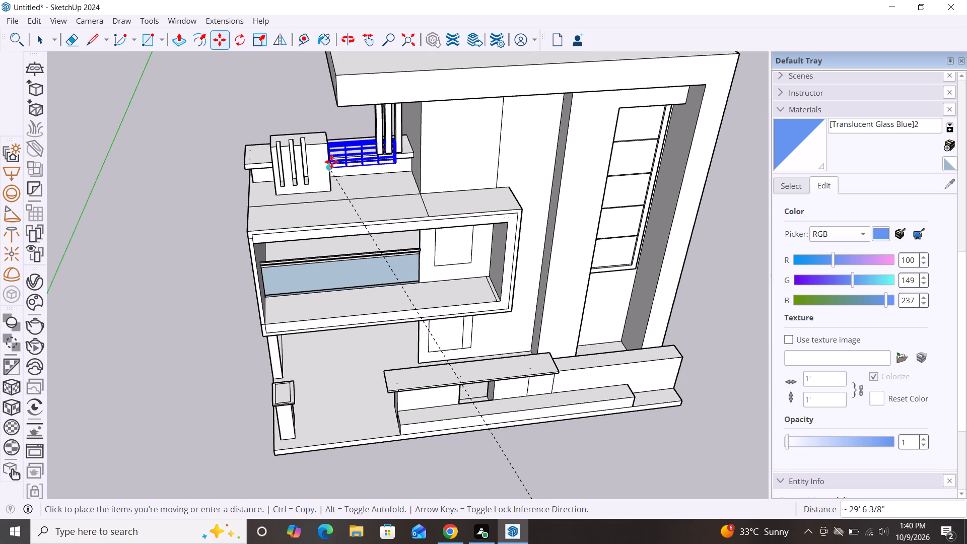
{"action": "scroll", "coordinate": [334, 156], "scroll_direction": "up", "scroll_amount": 12}
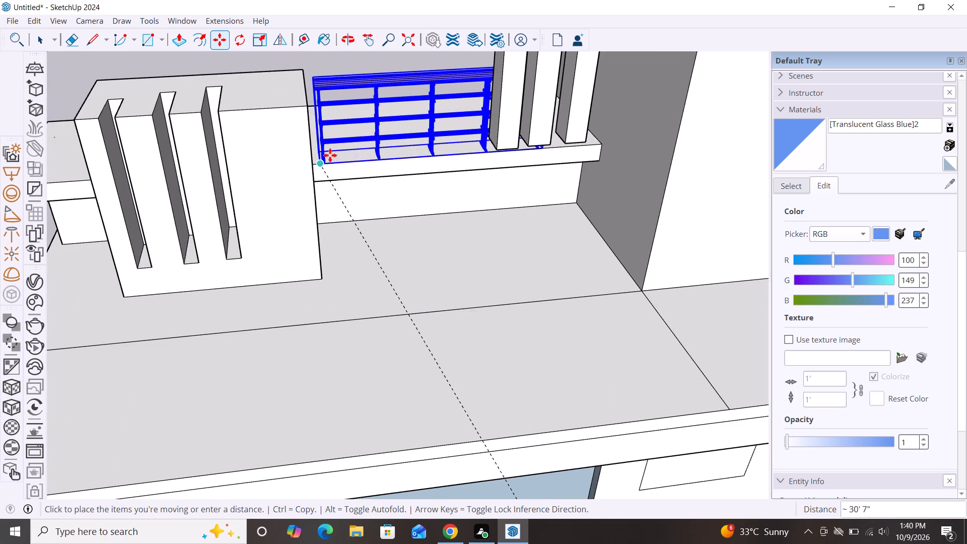
{"action": "left_click", "coordinate": [315, 164]}
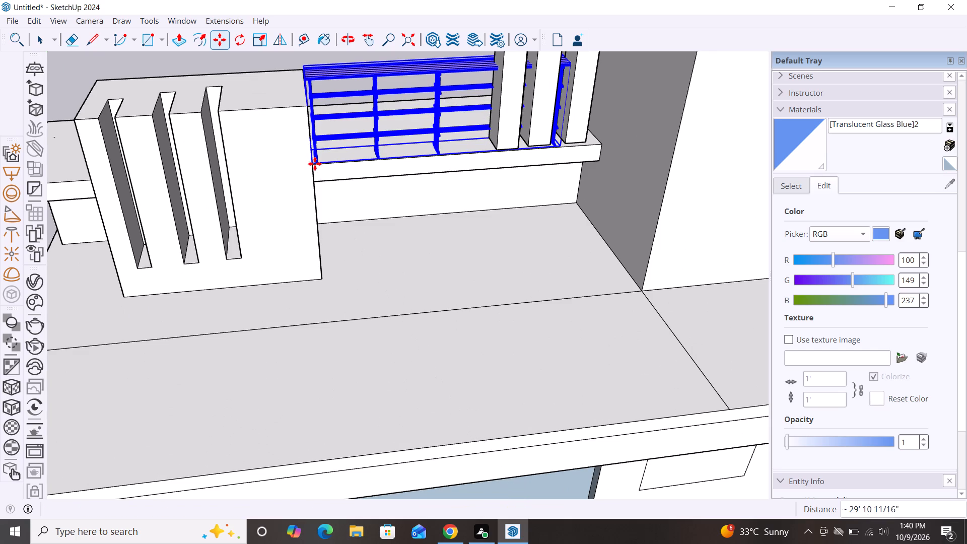
{"action": "scroll", "coordinate": [347, 163], "scroll_direction": "down", "scroll_amount": 6}
{"action": "left_click", "coordinate": [270, 84]}
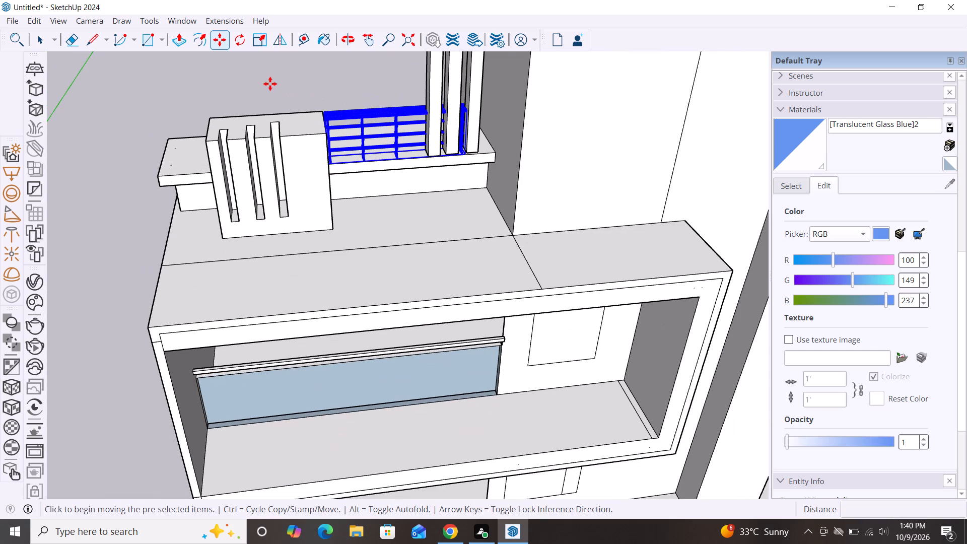
{"action": "key", "text": "space"}
{"action": "left_click", "coordinate": [263, 89]}
Select the terrace railing group and move it about 11 7/8" toward the front of the parapet.
{"action": "scroll", "coordinate": [309, 114], "scroll_direction": "down", "scroll_amount": 2}
{"action": "middle_click_drag", "start_coordinate": [356, 200], "coordinate": [313, 143]}
{"action": "scroll", "coordinate": [472, 149], "scroll_direction": "down", "scroll_amount": 2}
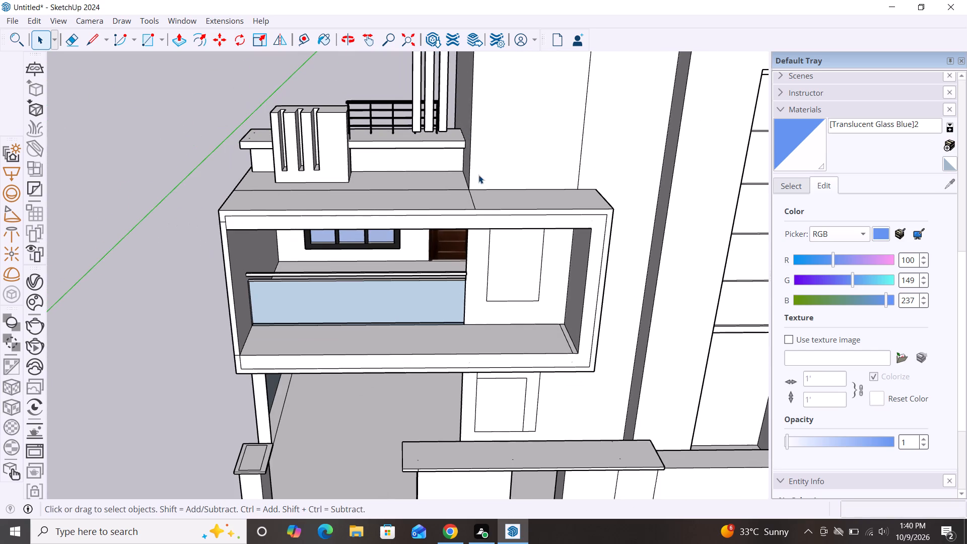
{"action": "scroll", "coordinate": [479, 183], "scroll_direction": "down", "scroll_amount": 2}
{"action": "scroll", "coordinate": [400, 92], "scroll_direction": "up", "scroll_amount": 3}
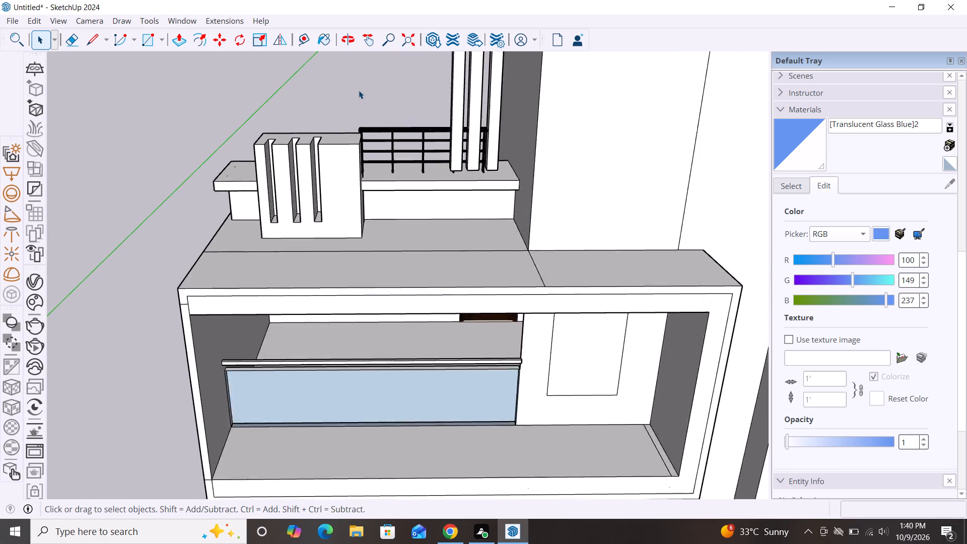
{"action": "scroll", "coordinate": [359, 90], "scroll_direction": "up", "scroll_amount": 2}
{"action": "left_click", "coordinate": [406, 171]}
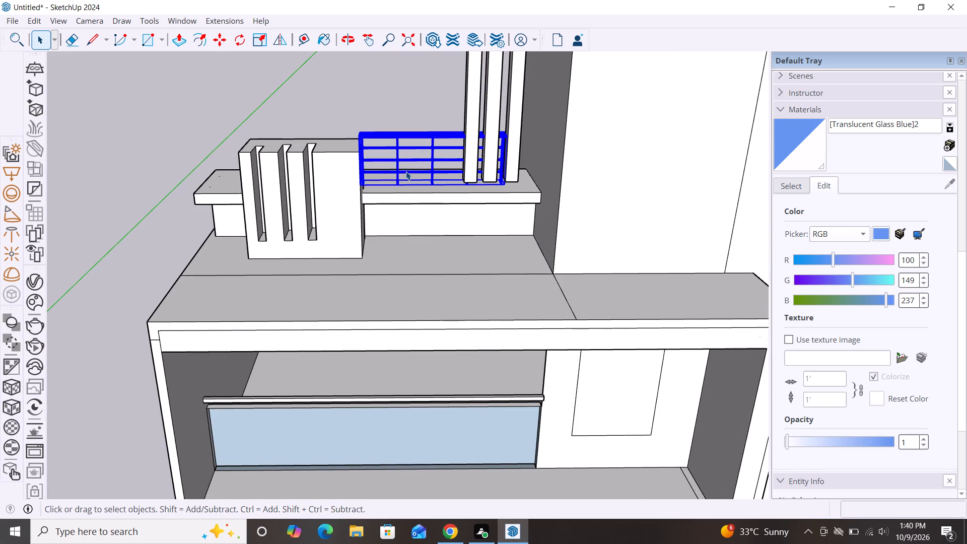
{"action": "key", "text": "m"}
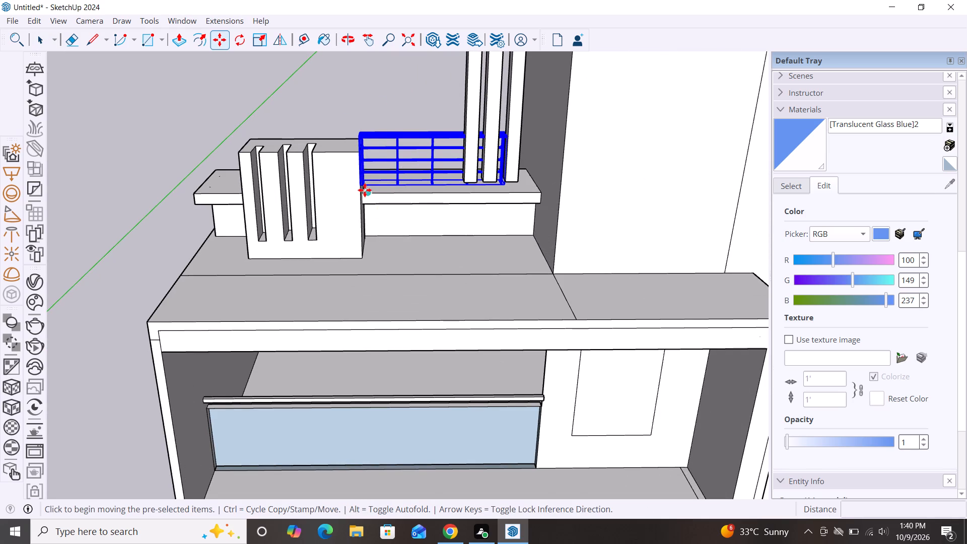
{"action": "left_click", "coordinate": [365, 190]}
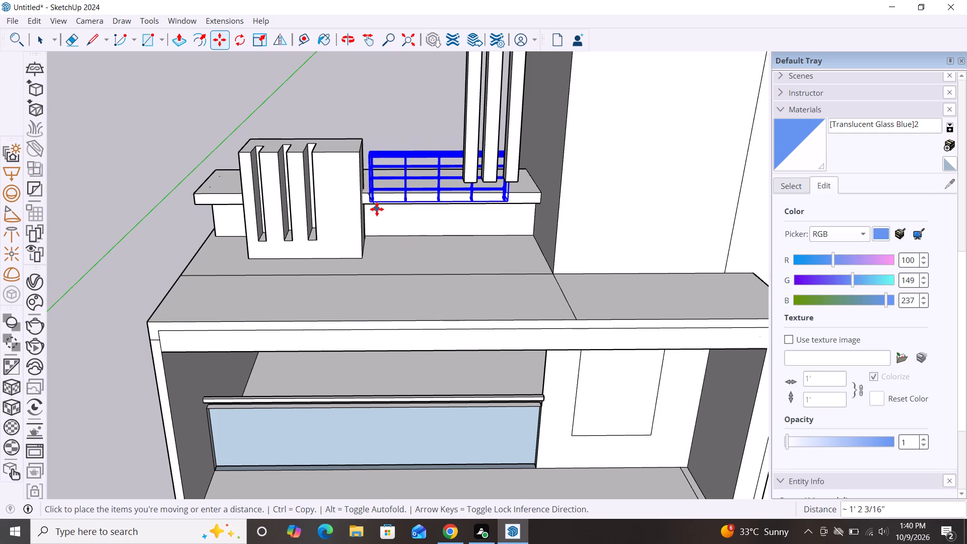
{"action": "left_click", "coordinate": [375, 221]}
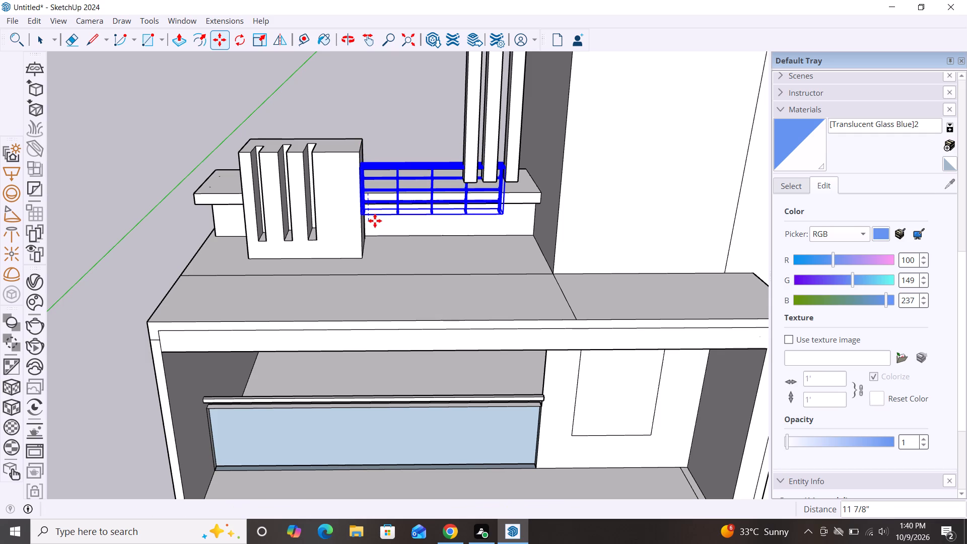
Shift the railing group about 9" further forward beside the slotted block.
{"action": "scroll", "coordinate": [373, 124], "scroll_direction": "down", "scroll_amount": 2}
{"action": "scroll", "coordinate": [379, 176], "scroll_direction": "up", "scroll_amount": 12}
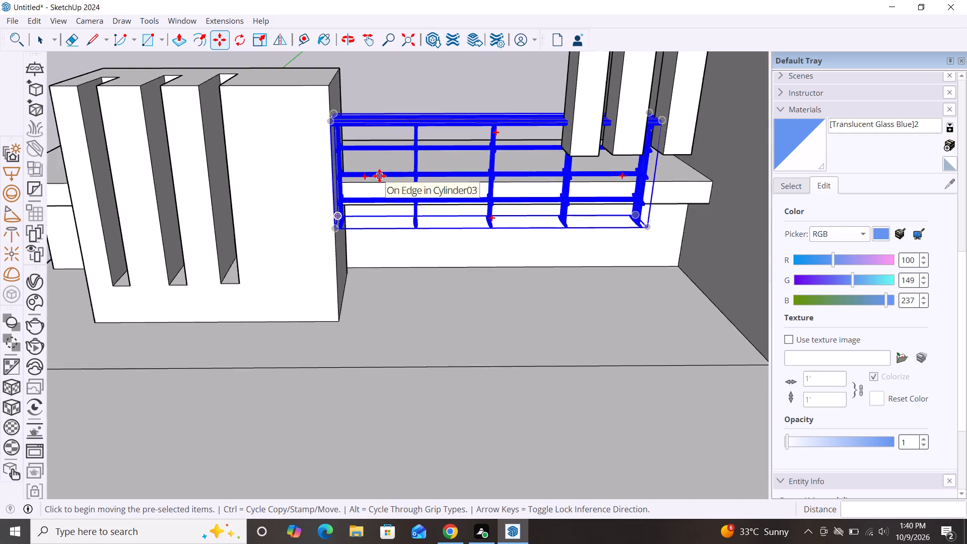
{"action": "scroll", "coordinate": [379, 176], "scroll_direction": "up", "scroll_amount": 1}
{"action": "scroll", "coordinate": [341, 156], "scroll_direction": "down", "scroll_amount": 3}
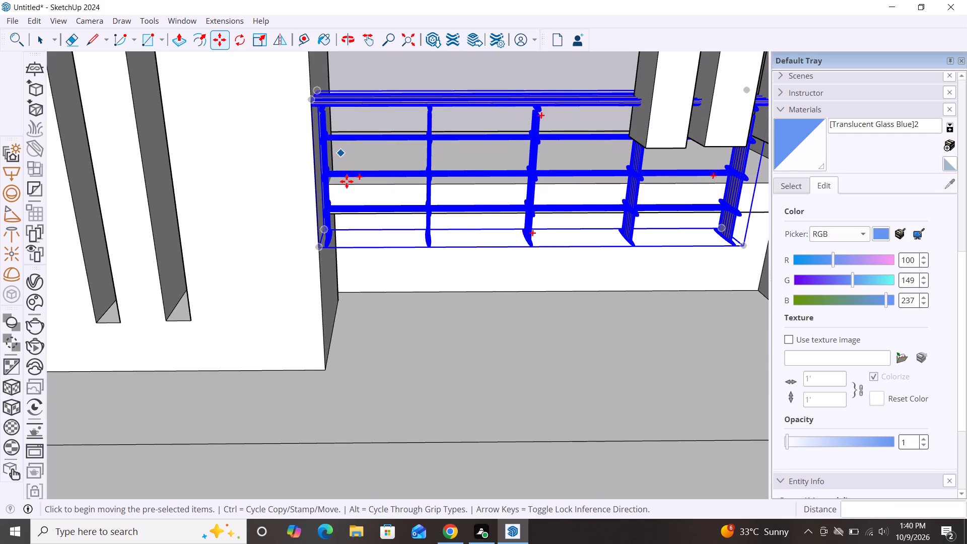
{"action": "scroll", "coordinate": [355, 188], "scroll_direction": "down", "scroll_amount": 3}
{"action": "left_click", "coordinate": [333, 132]}
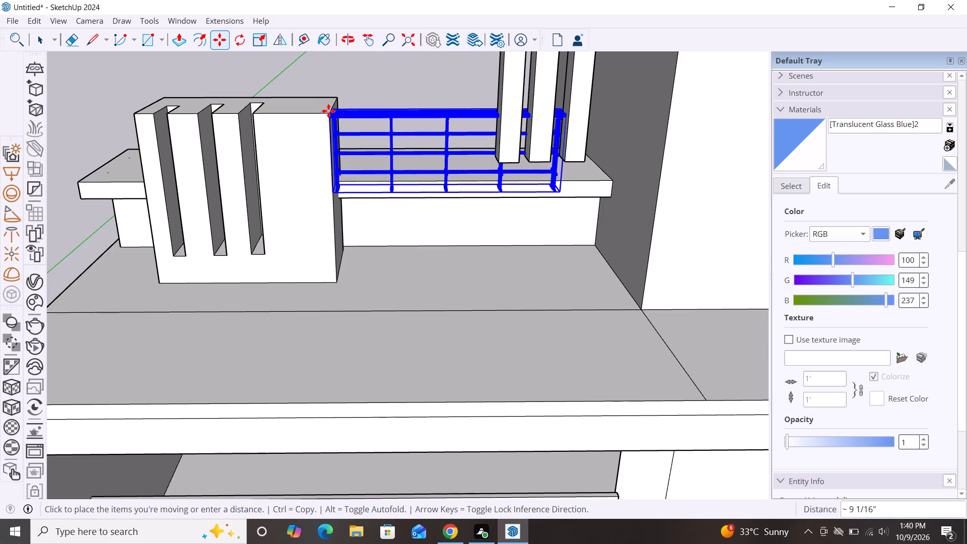
{"action": "left_click", "coordinate": [328, 111]}
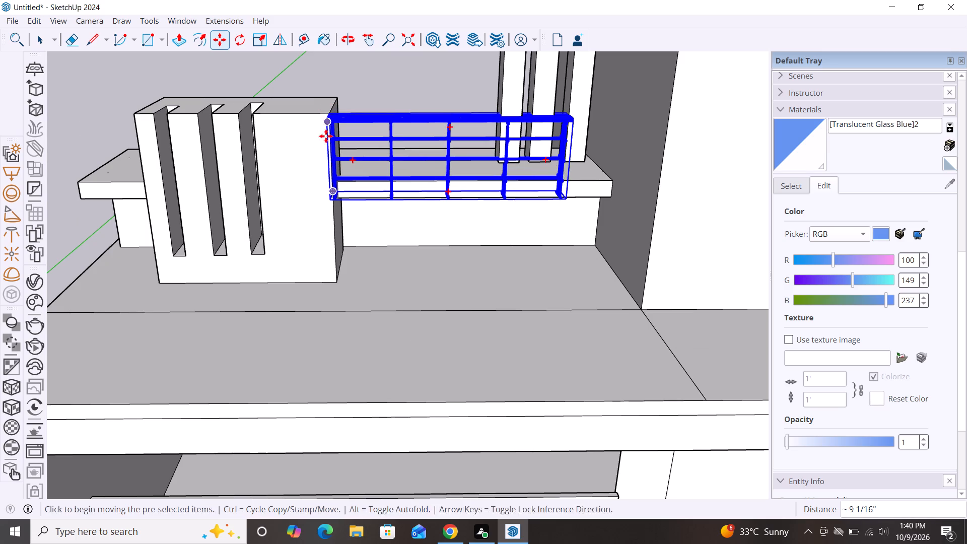
Move the railing group about 1' 1 1/4" forward along the green axis and deselect it.
{"action": "left_click", "coordinate": [336, 197]}
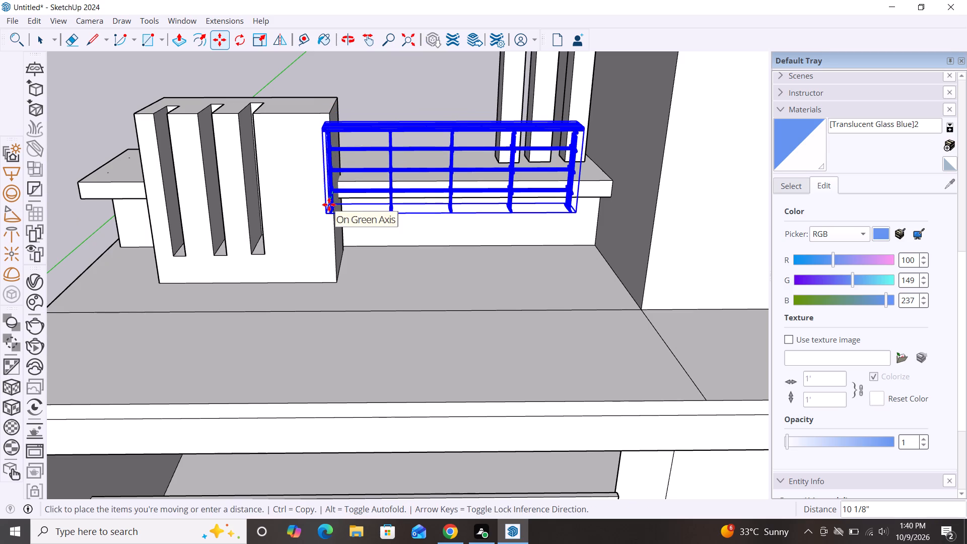
{"action": "left_click", "coordinate": [328, 208]}
{"action": "key", "text": "space"}
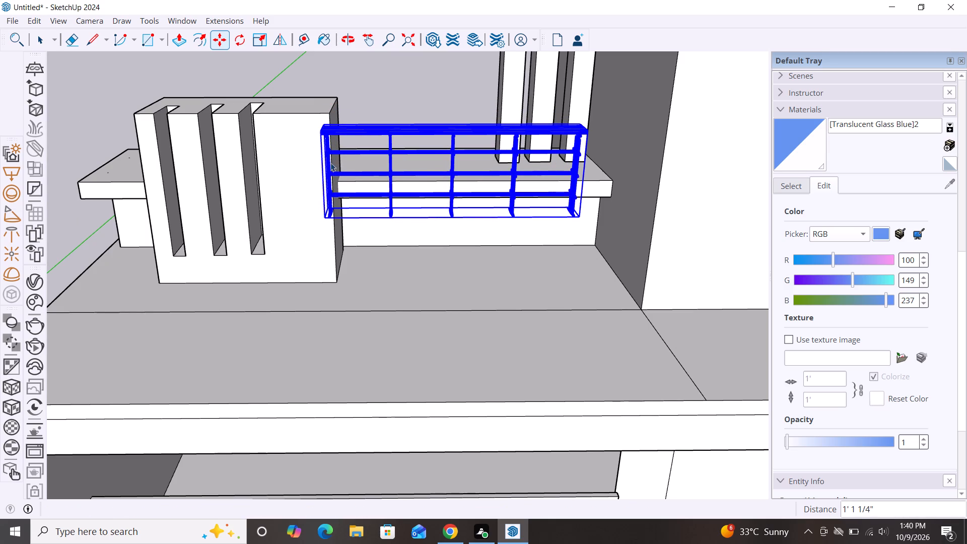
{"action": "scroll", "coordinate": [321, 157], "scroll_direction": "down", "scroll_amount": 7}
{"action": "middle_click_drag", "start_coordinate": [405, 181], "coordinate": [422, 124]}
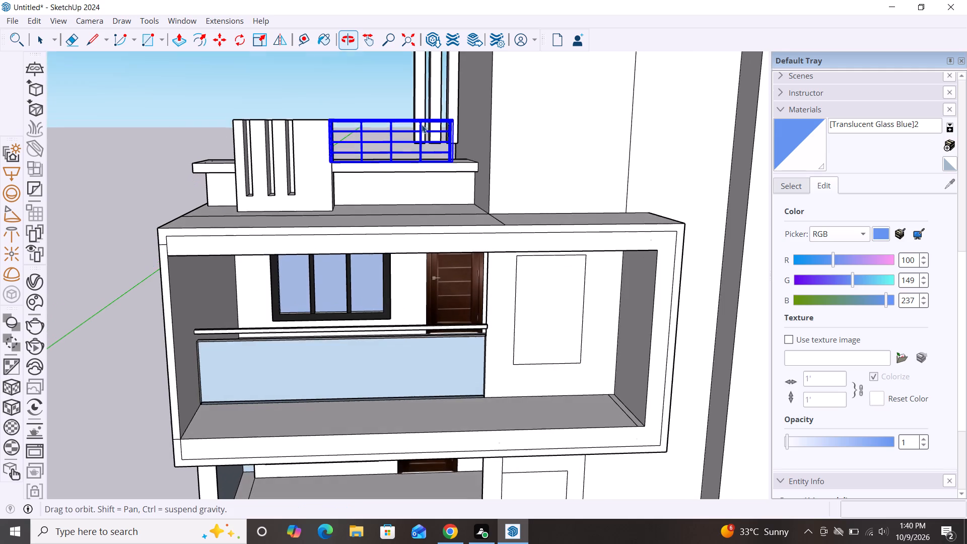
{"action": "scroll", "coordinate": [388, 111], "scroll_direction": "down", "scroll_amount": 2}
{"action": "left_click", "coordinate": [167, 79]}
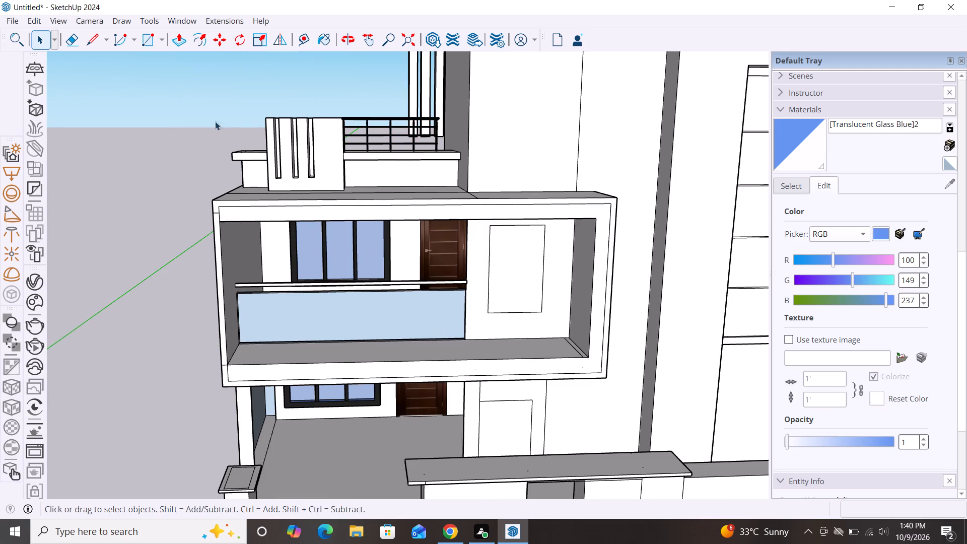
Stretch the terrace railing group lengthwise to the tower wall, at a red-axis scale of about 1.32, and deselect it.
{"action": "scroll", "coordinate": [241, 134], "scroll_direction": "down", "scroll_amount": 3}
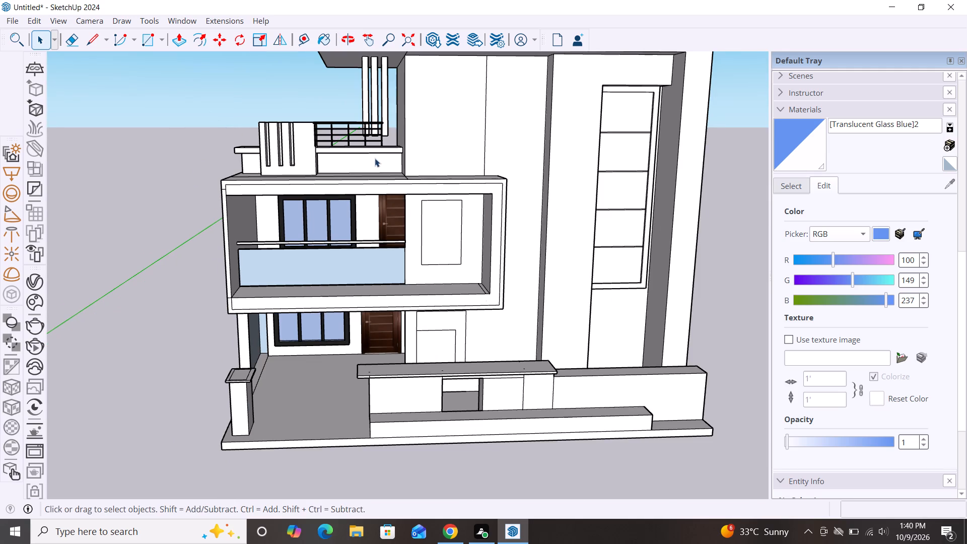
{"action": "left_click", "coordinate": [369, 130]}
{"action": "scroll", "coordinate": [403, 130], "scroll_direction": "up", "scroll_amount": 8}
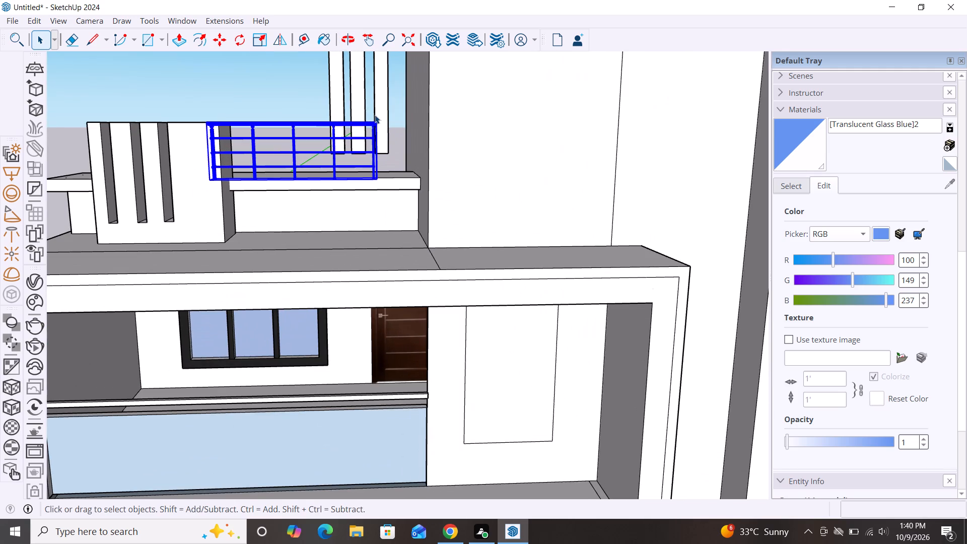
{"action": "key", "text": "s"}
{"action": "left_click", "coordinate": [374, 151]}
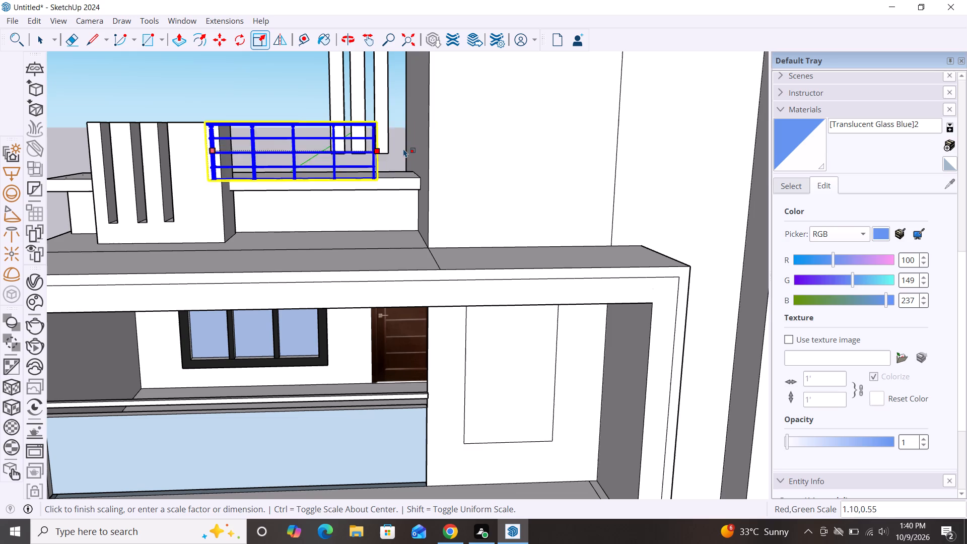
{"action": "left_click", "coordinate": [430, 146]}
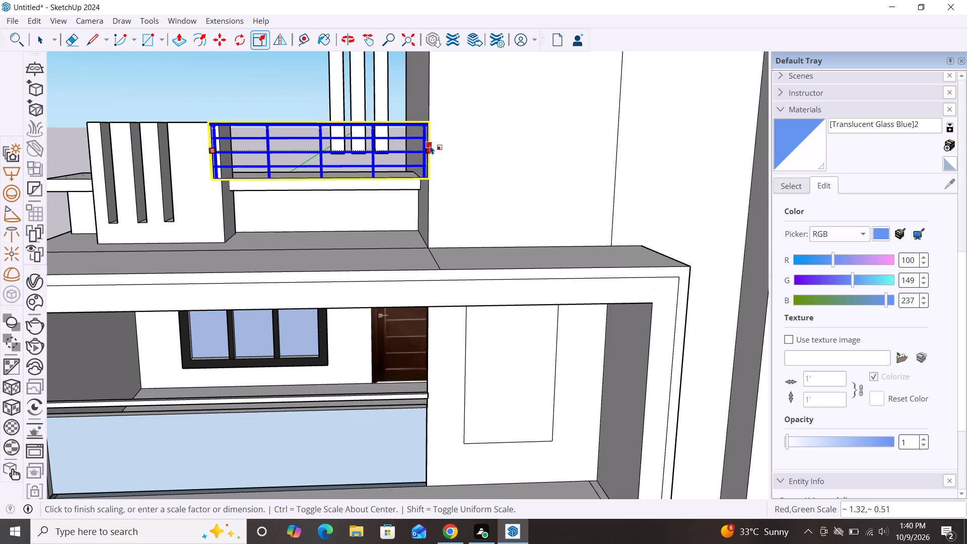
{"action": "key", "text": "space"}
{"action": "scroll", "coordinate": [442, 114], "scroll_direction": "down", "scroll_amount": 6}
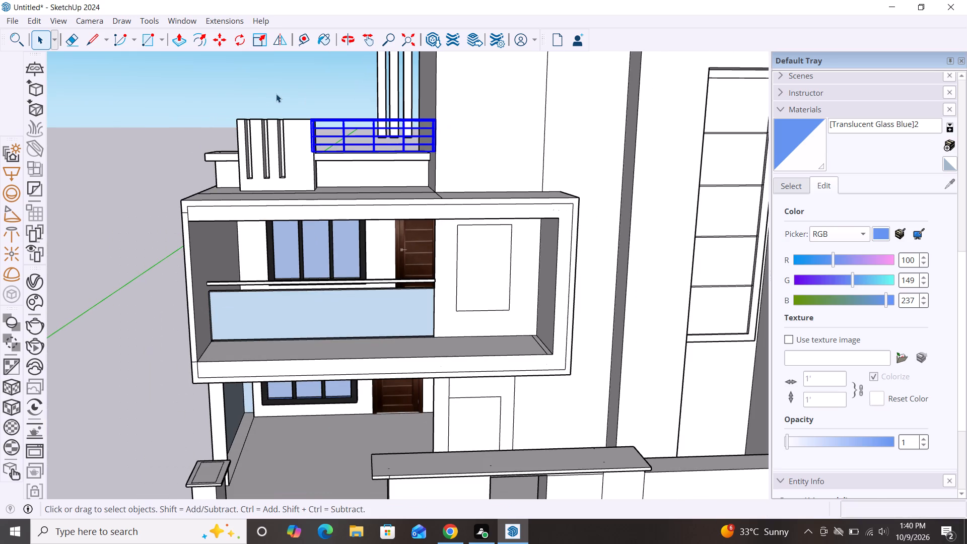
{"action": "left_click", "coordinate": [265, 94]}
Scale the terrace railing group uniformly by 1.03 from its bottom corner beside the slotted block.
{"action": "scroll", "coordinate": [311, 127], "scroll_direction": "down", "scroll_amount": 6}
{"action": "scroll", "coordinate": [272, 170], "scroll_direction": "down", "scroll_amount": 3}
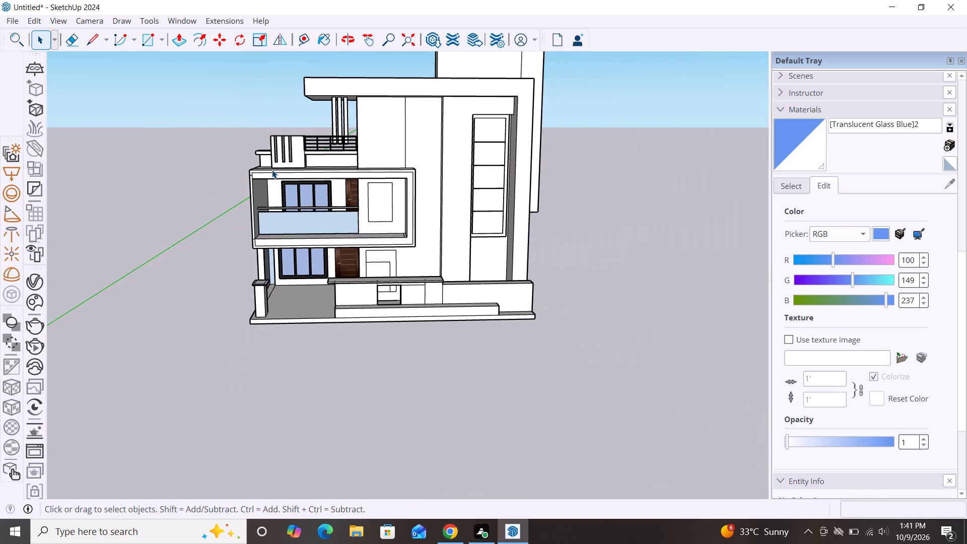
{"action": "middle_click_drag", "start_coordinate": [272, 170], "coordinate": [381, 196]}
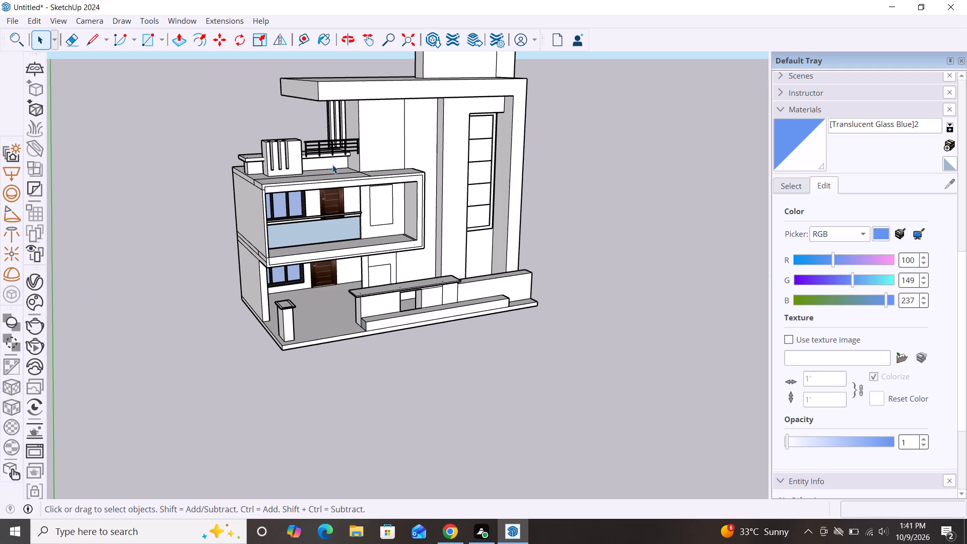
{"action": "scroll", "coordinate": [331, 164], "scroll_direction": "down", "scroll_amount": 2}
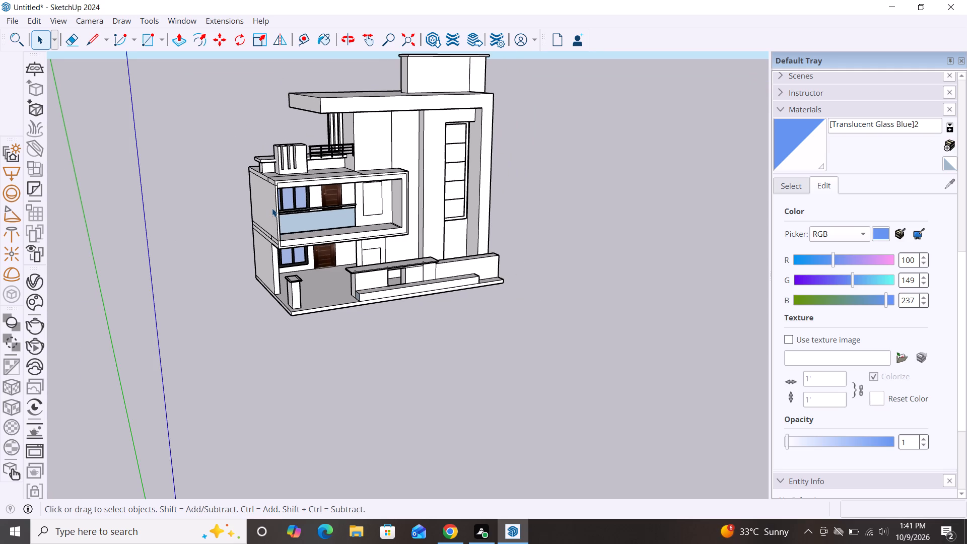
{"action": "scroll", "coordinate": [354, 164], "scroll_direction": "up", "scroll_amount": 7}
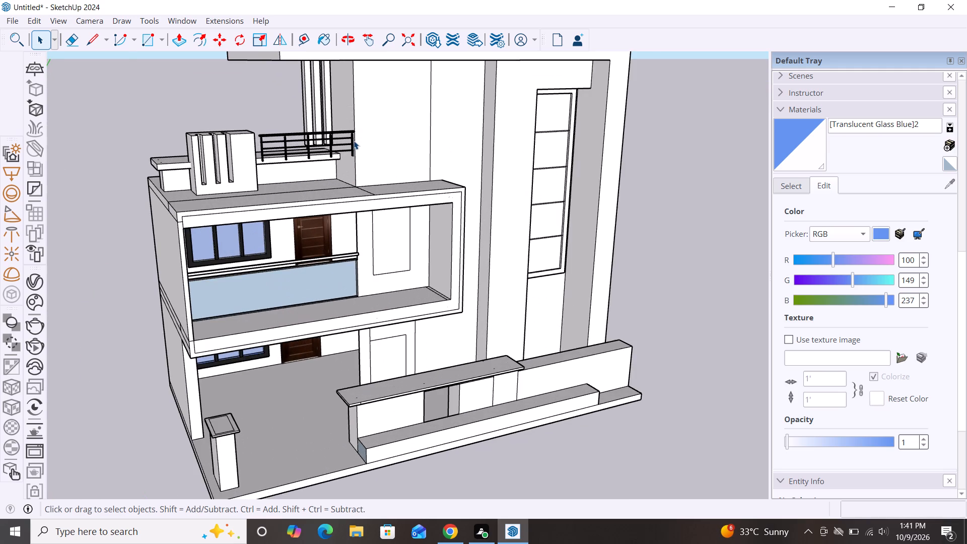
{"action": "scroll", "coordinate": [297, 176], "scroll_direction": "up", "scroll_amount": 5}
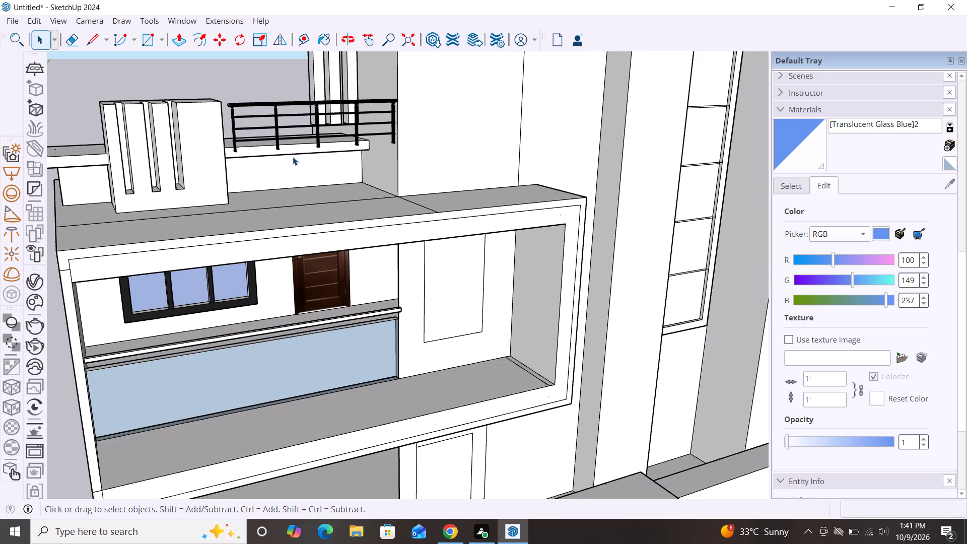
{"action": "scroll", "coordinate": [296, 163], "scroll_direction": "down", "scroll_amount": 2}
{"action": "scroll", "coordinate": [272, 137], "scroll_direction": "up", "scroll_amount": 1}
{"action": "left_click", "coordinate": [274, 137]}
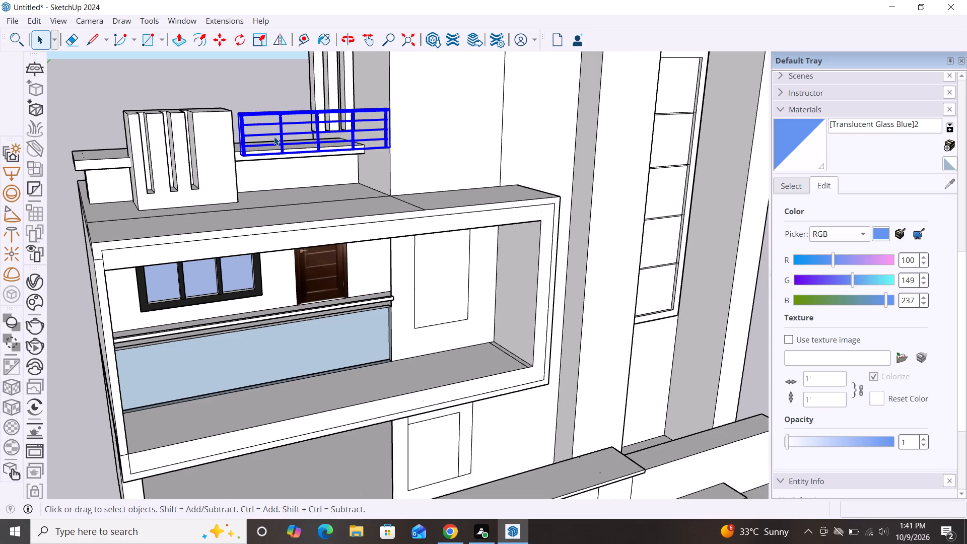
{"action": "key", "text": "s"}
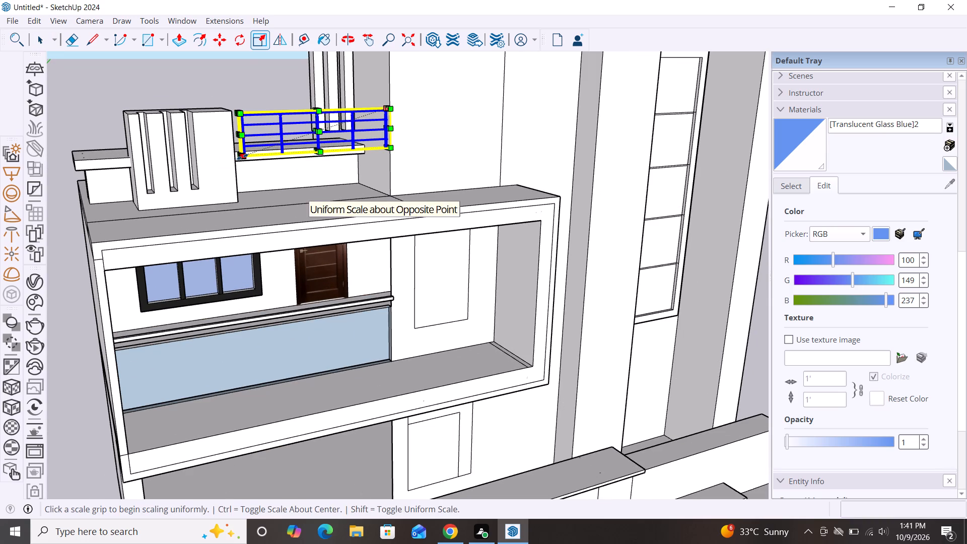
{"action": "left_click", "coordinate": [242, 157]}
{"action": "left_click", "coordinate": [239, 162]}
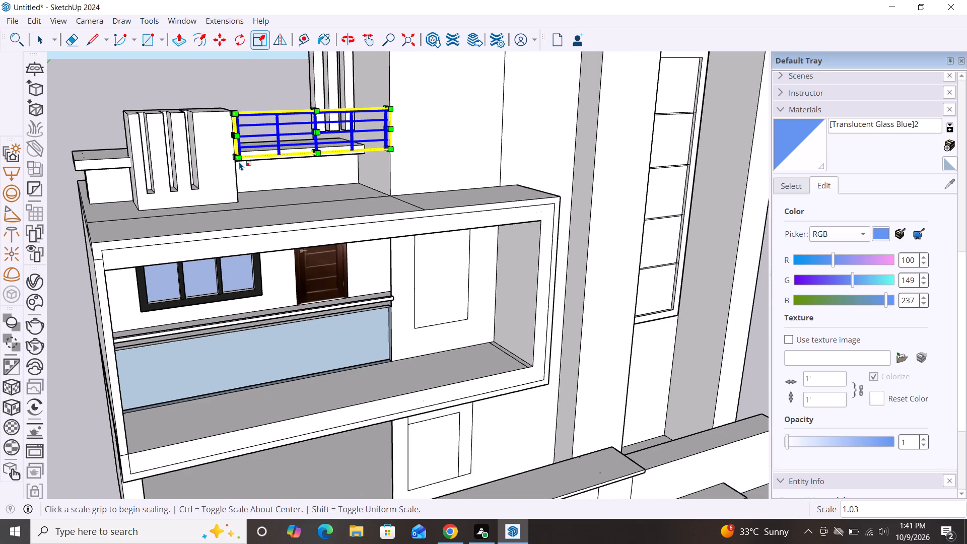
{"action": "key", "text": "space"}
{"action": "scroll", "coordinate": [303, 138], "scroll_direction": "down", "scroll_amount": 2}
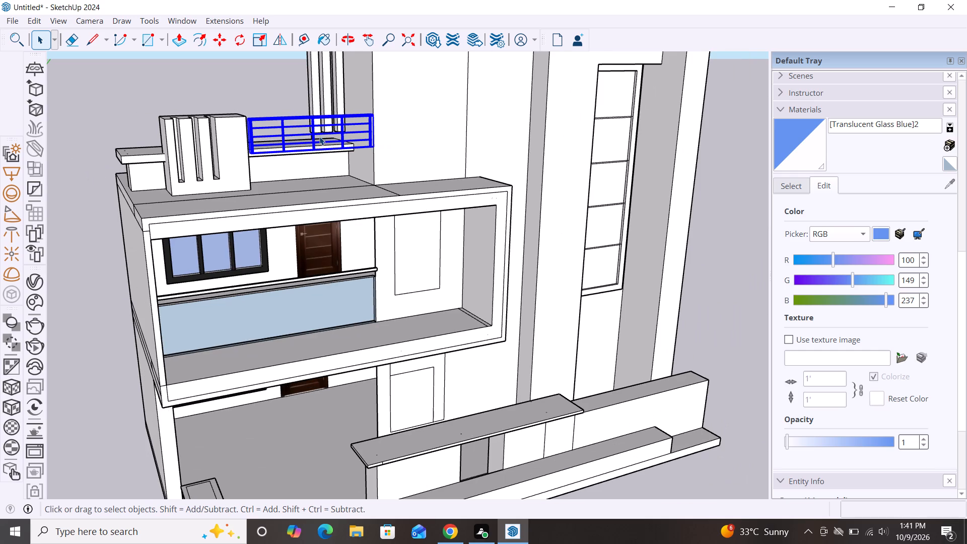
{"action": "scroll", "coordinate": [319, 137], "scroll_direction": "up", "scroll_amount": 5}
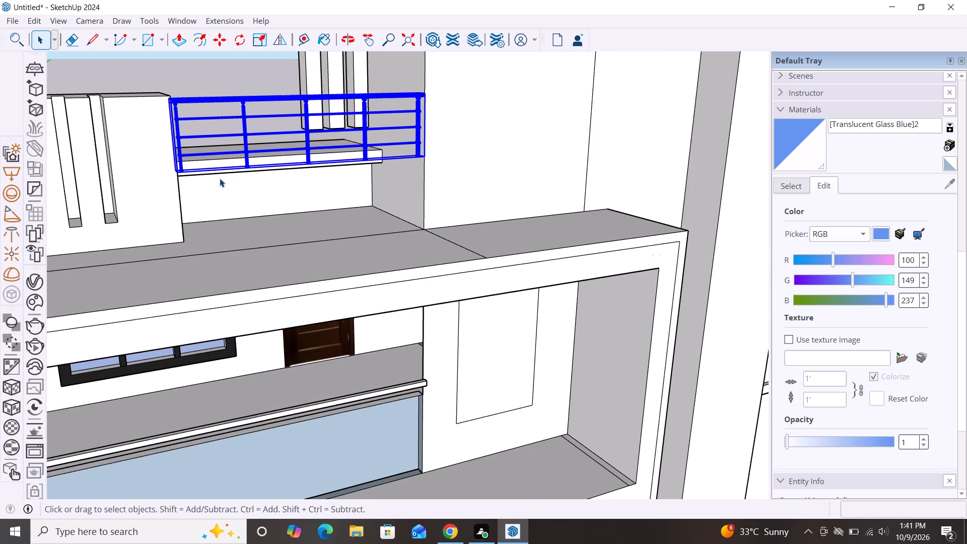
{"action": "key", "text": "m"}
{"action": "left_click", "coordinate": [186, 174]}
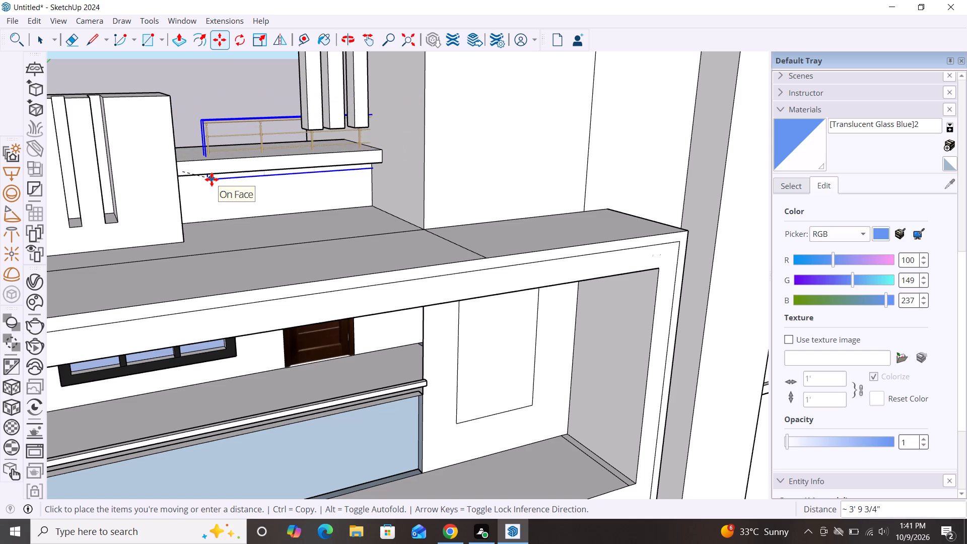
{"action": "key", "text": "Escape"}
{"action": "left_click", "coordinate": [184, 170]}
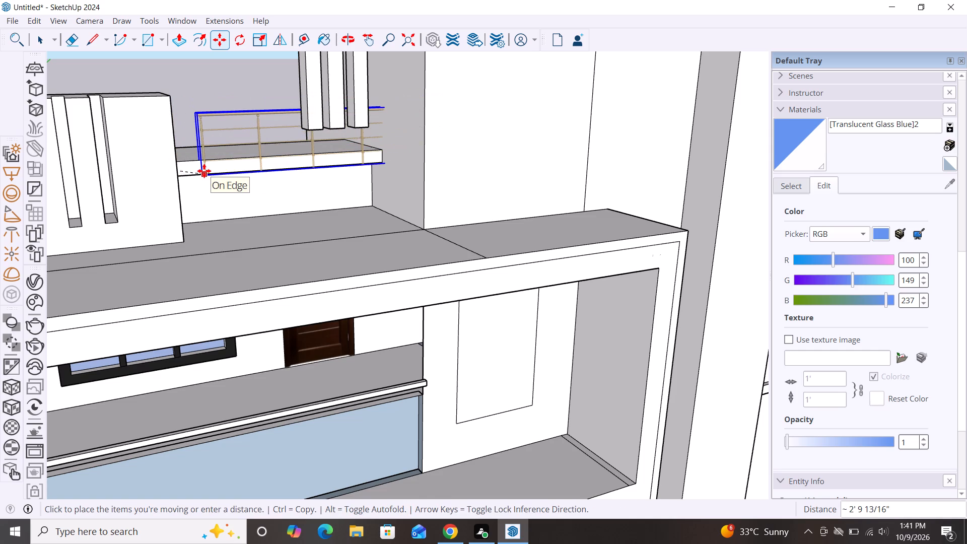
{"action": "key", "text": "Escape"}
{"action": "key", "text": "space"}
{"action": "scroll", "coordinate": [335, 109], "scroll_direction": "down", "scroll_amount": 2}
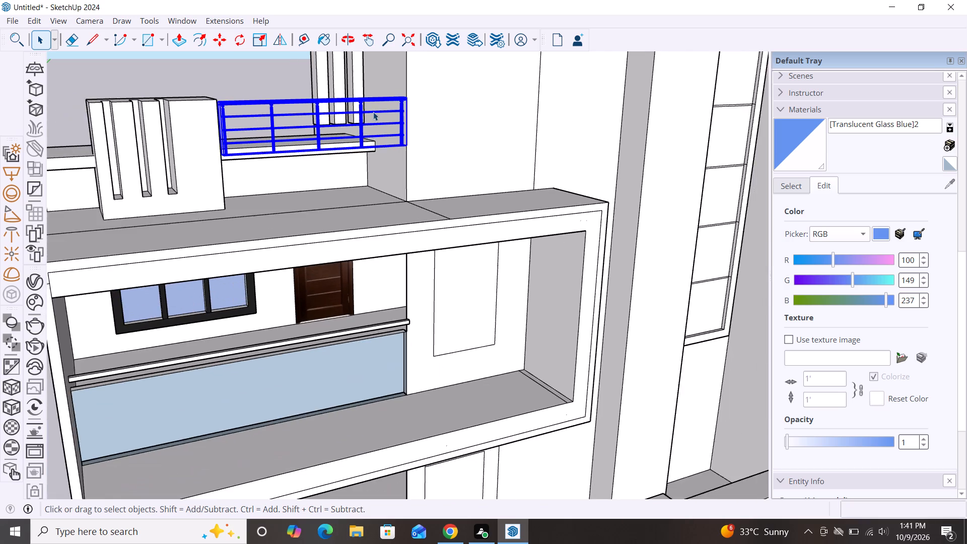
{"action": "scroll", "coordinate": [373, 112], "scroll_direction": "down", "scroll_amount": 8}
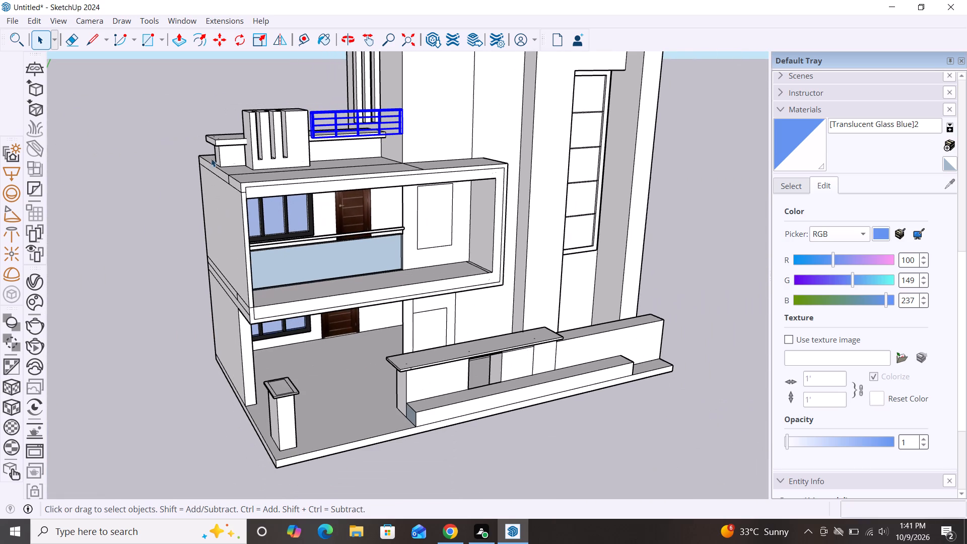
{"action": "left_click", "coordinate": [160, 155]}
Examine how the terrace railing sits on the parapet between the slotted block and the tower wall.
{"action": "scroll", "coordinate": [416, 108], "scroll_direction": "down", "scroll_amount": 3}
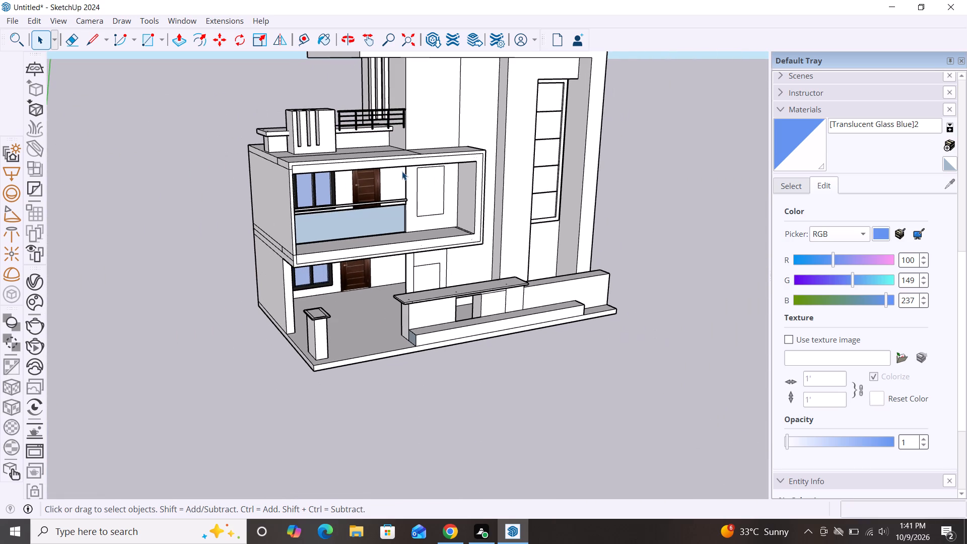
{"action": "middle_click_drag", "start_coordinate": [402, 172], "coordinate": [290, 175], "text": "alt"}
{"action": "scroll", "coordinate": [269, 137], "scroll_direction": "down", "scroll_amount": 2}
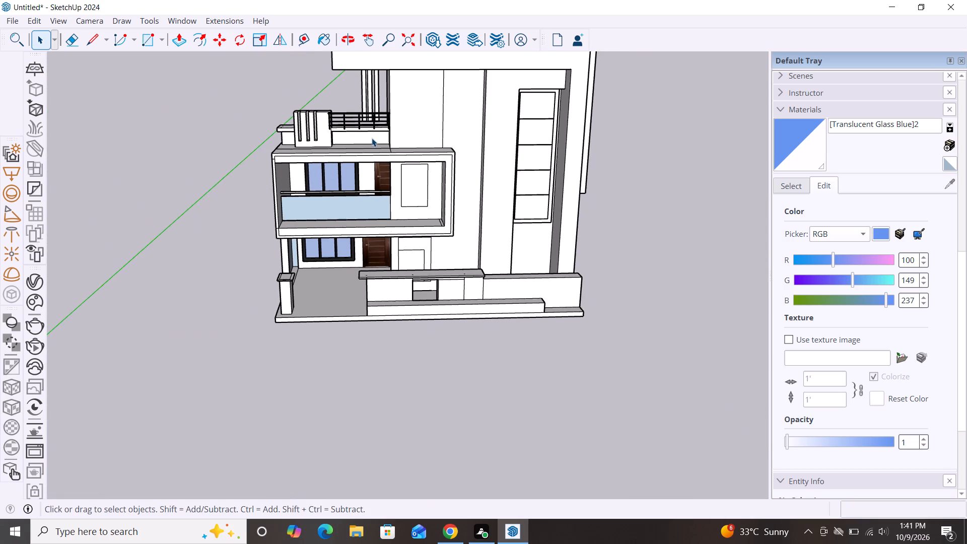
{"action": "scroll", "coordinate": [372, 138], "scroll_direction": "up", "scroll_amount": 16}
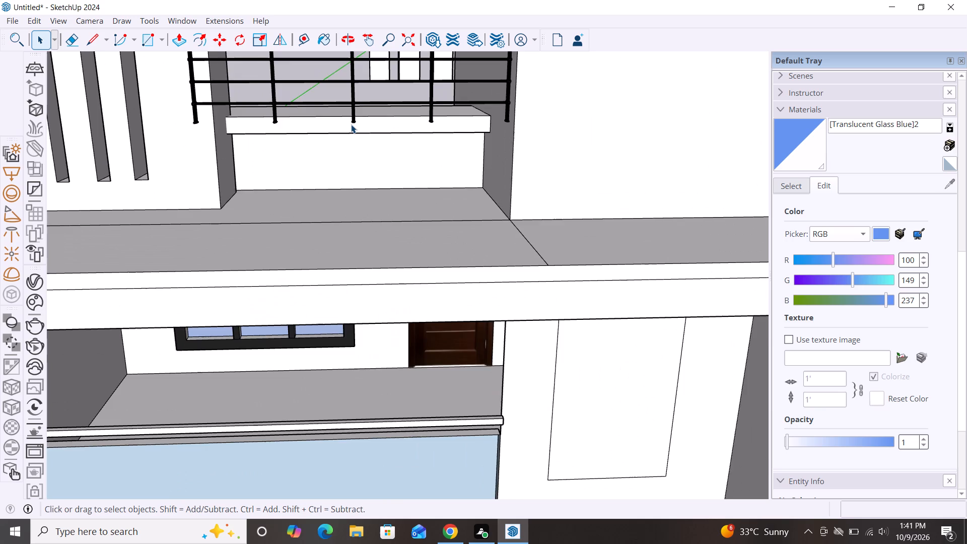
{"action": "scroll", "coordinate": [351, 124], "scroll_direction": "down", "scroll_amount": 15}
{"action": "middle_click_drag", "start_coordinate": [304, 165], "coordinate": [342, 126]}
{"action": "scroll", "coordinate": [338, 115], "scroll_direction": "down", "scroll_amount": 3}
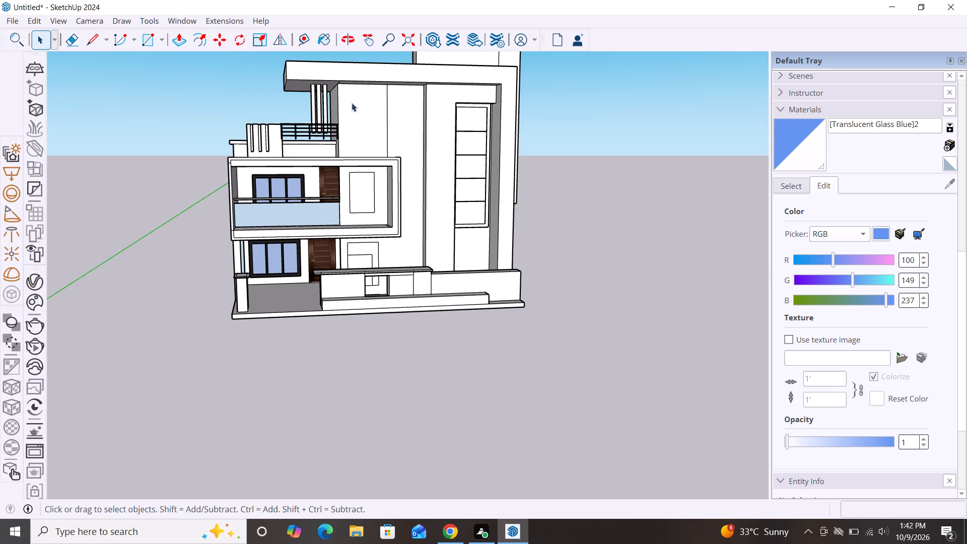
{"action": "scroll", "coordinate": [313, 139], "scroll_direction": "up", "scroll_amount": 7}
{"action": "scroll", "coordinate": [274, 110], "scroll_direction": "up", "scroll_amount": 5}
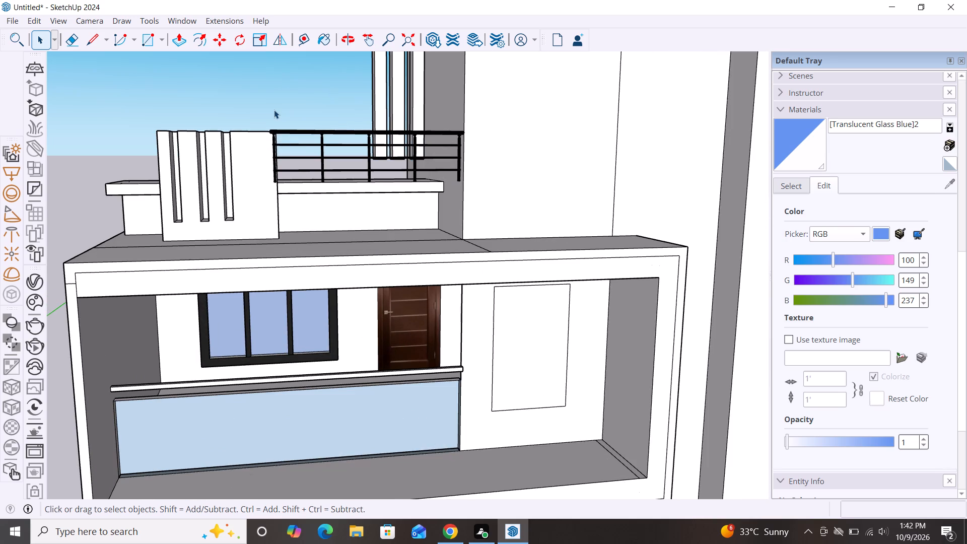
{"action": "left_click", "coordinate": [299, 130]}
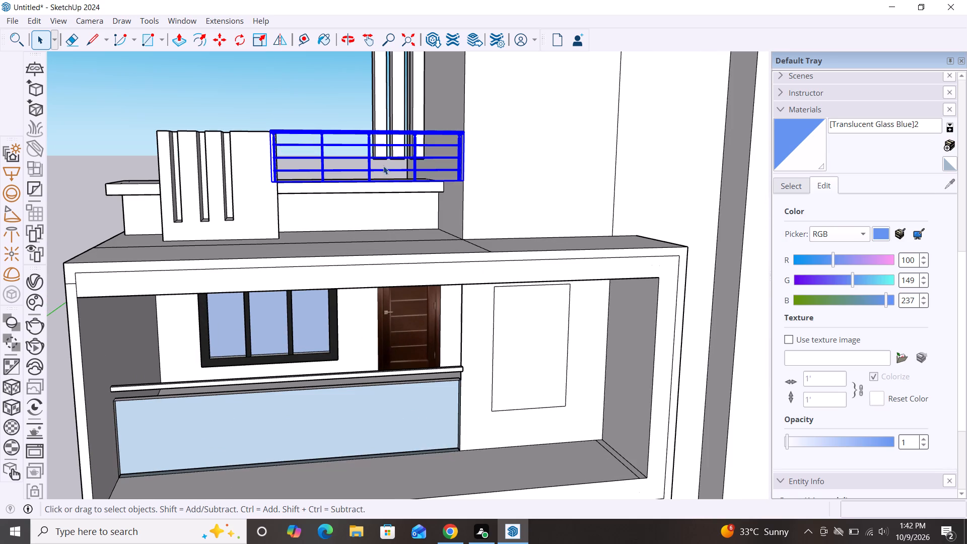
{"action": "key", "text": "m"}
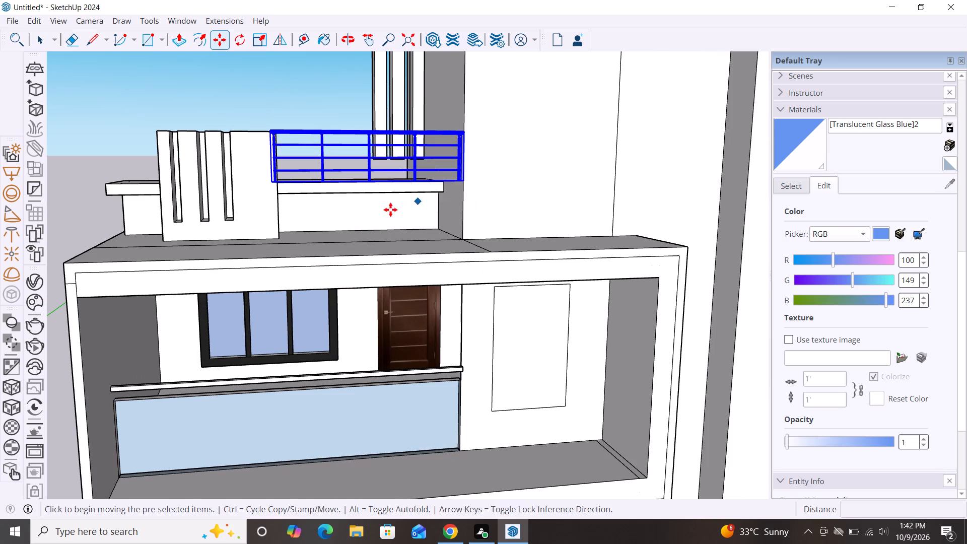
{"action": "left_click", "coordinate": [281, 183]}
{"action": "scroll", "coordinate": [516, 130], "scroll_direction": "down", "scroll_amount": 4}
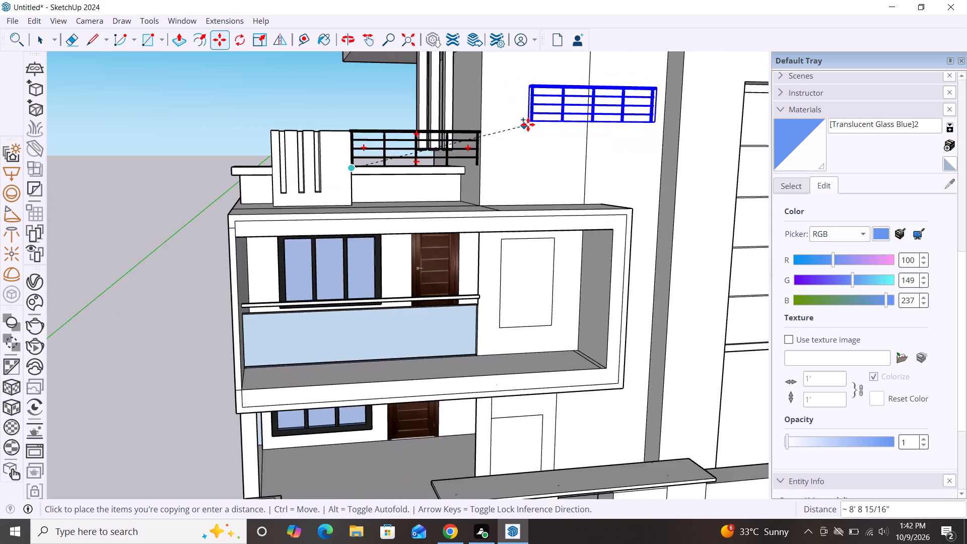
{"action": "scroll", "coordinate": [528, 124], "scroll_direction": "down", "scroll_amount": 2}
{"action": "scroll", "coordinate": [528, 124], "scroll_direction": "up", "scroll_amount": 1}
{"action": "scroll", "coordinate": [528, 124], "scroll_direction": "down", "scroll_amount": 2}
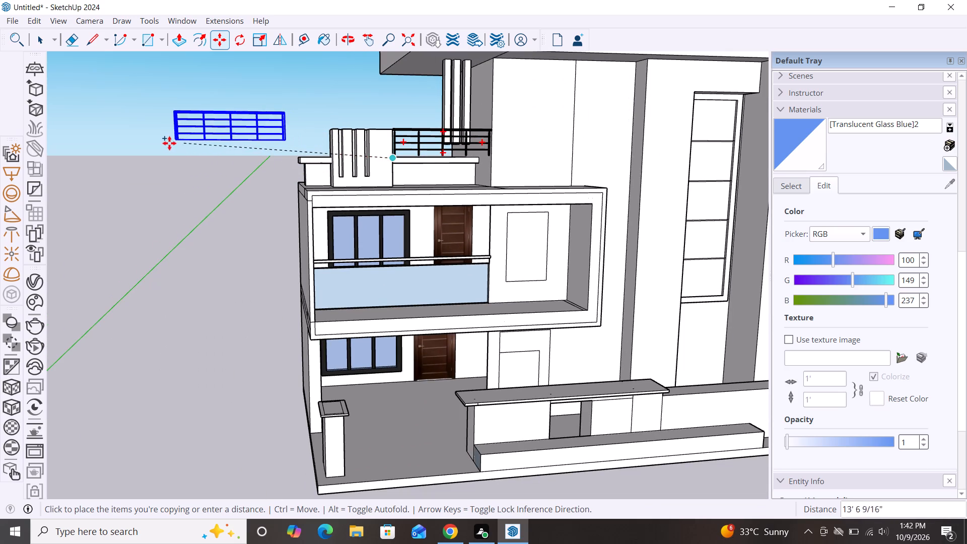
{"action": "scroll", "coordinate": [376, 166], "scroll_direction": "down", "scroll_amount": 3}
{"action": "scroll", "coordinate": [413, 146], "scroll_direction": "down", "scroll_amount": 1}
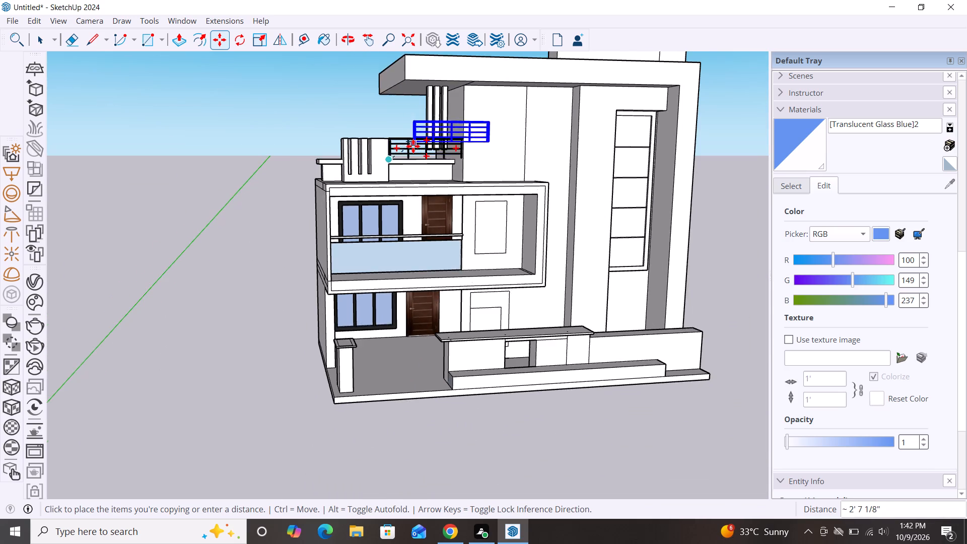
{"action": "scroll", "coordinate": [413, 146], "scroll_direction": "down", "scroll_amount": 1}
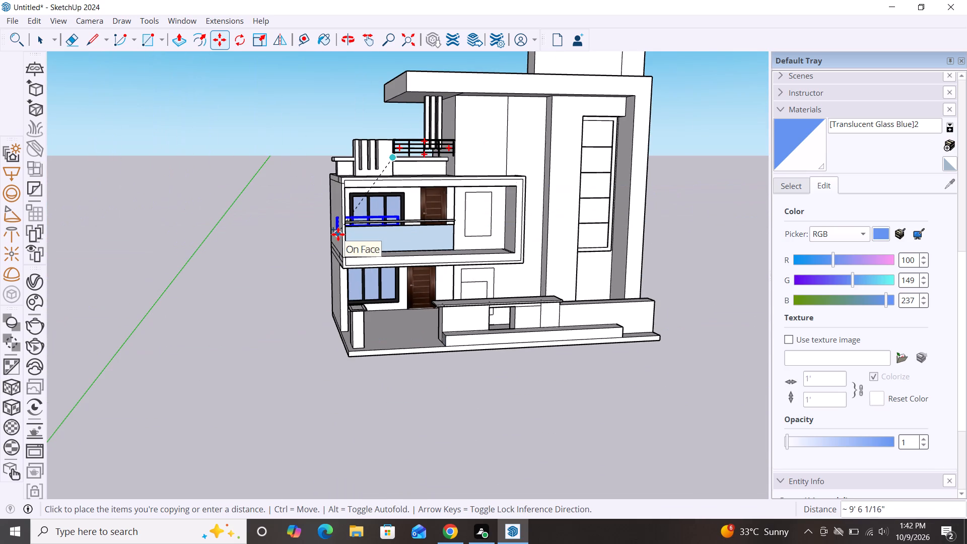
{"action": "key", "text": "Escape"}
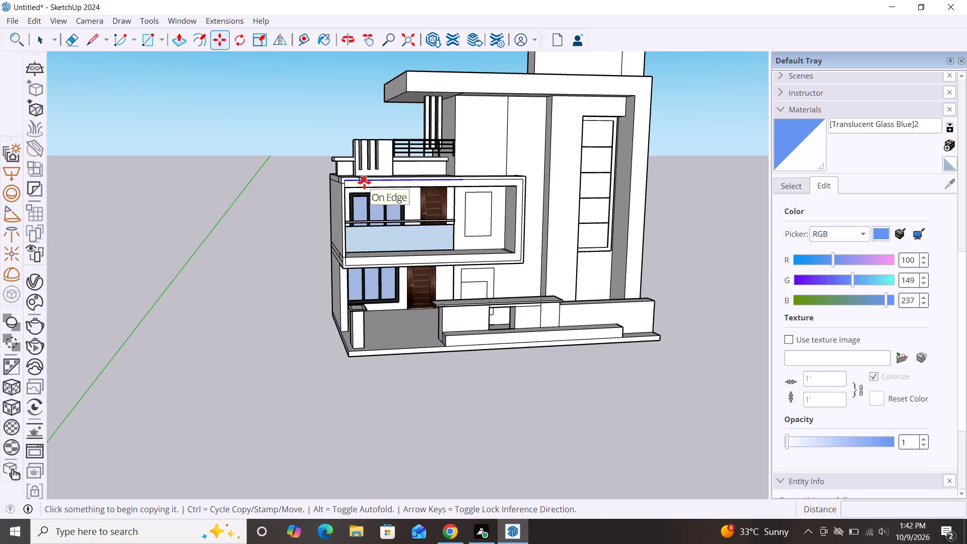
Copy the terrace railing group by its bottom corner and place the copy in the open space in front of the house.
{"action": "key", "text": "space"}
{"action": "left_click", "coordinate": [425, 139]}
{"action": "key", "text": "m"}
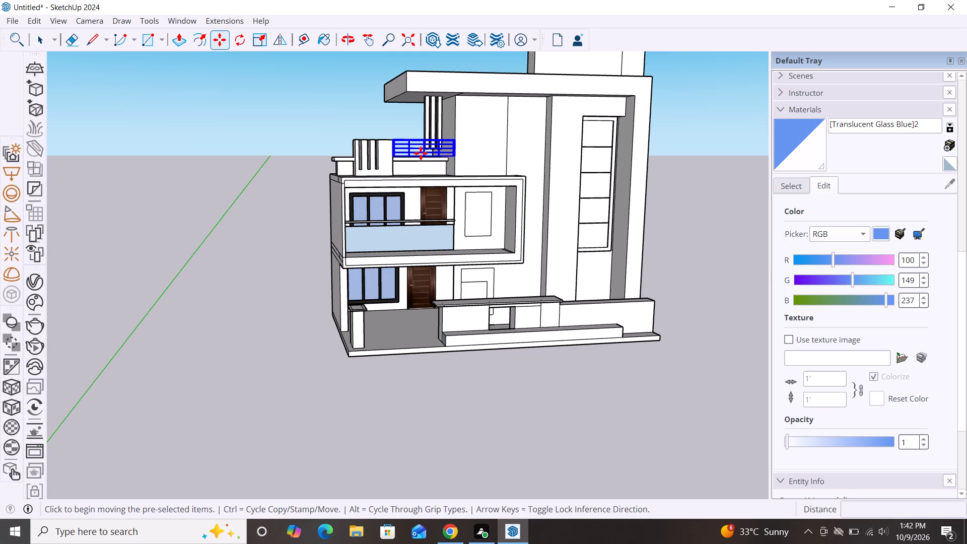
{"action": "left_click", "coordinate": [398, 159]}
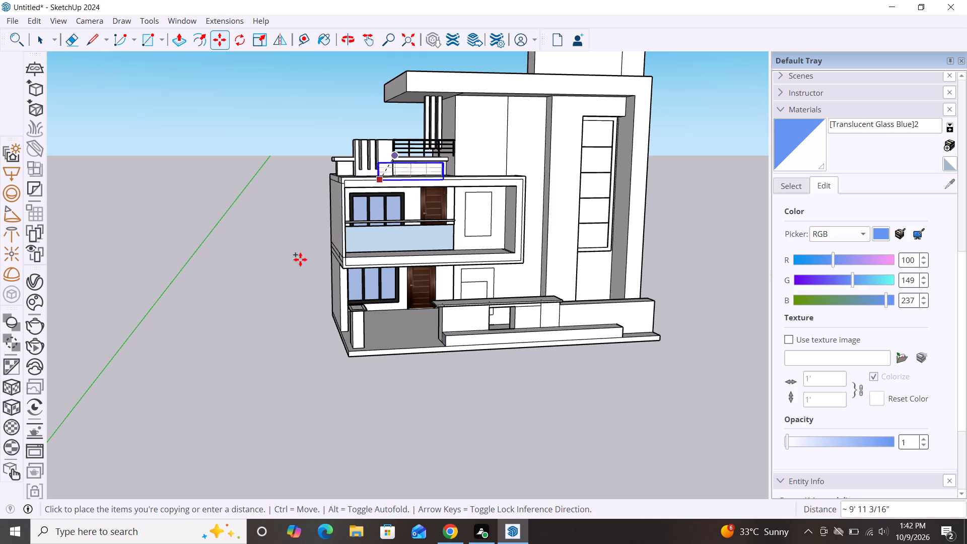
{"action": "left_click", "coordinate": [269, 288]}
{"action": "scroll", "coordinate": [469, 167], "scroll_direction": "down", "scroll_amount": 5}
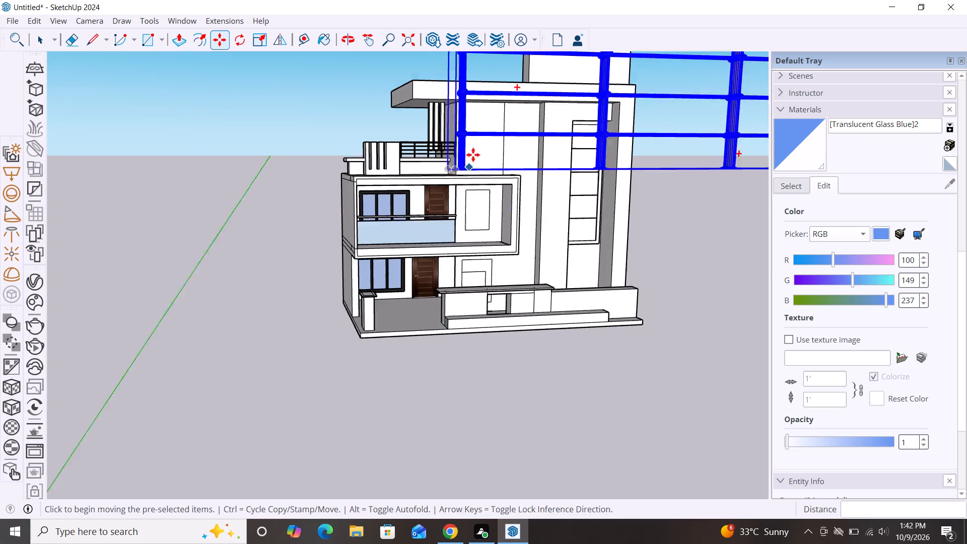
{"action": "scroll", "coordinate": [475, 151], "scroll_direction": "down", "scroll_amount": 2}
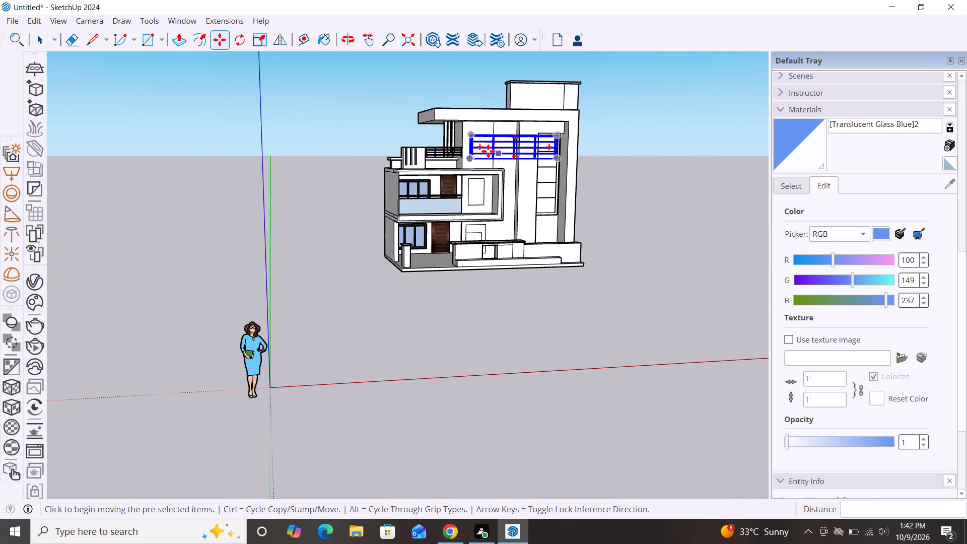
Move the terrace railing copy by its bottom corner into the open space in front of the house.
{"action": "left_click_drag", "start_coordinate": [475, 155], "coordinate": [466, 164]}
{"action": "left_click", "coordinate": [349, 292]}
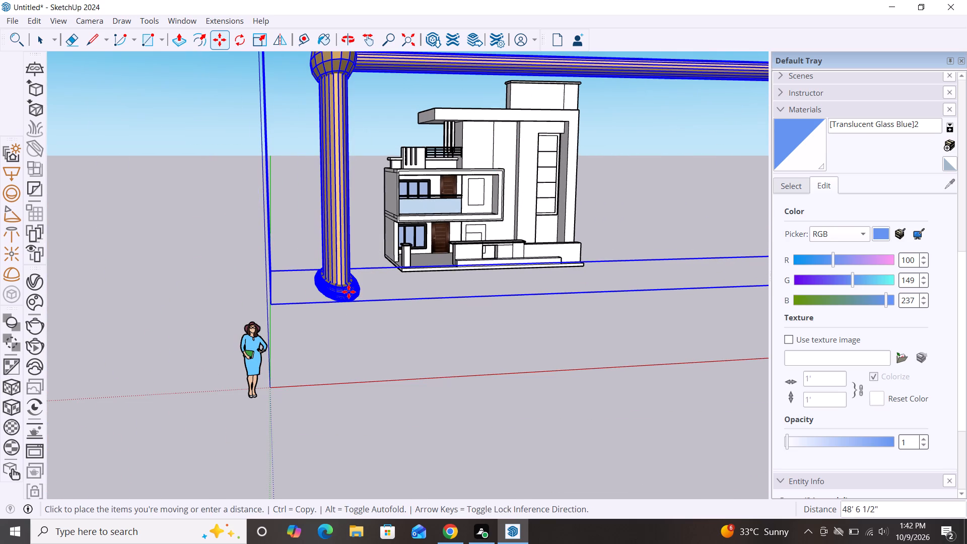
{"action": "key", "text": "Escape"}
{"action": "scroll", "coordinate": [323, 223], "scroll_direction": "down", "scroll_amount": 5}
{"action": "scroll", "coordinate": [275, 228], "scroll_direction": "down", "scroll_amount": 2}
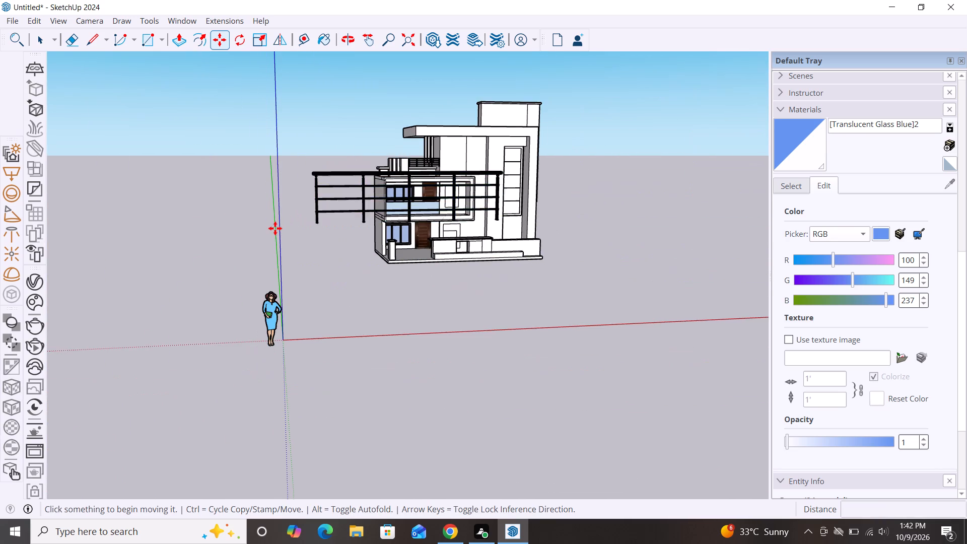
{"action": "scroll", "coordinate": [370, 200], "scroll_direction": "up", "scroll_amount": 6}
{"action": "scroll", "coordinate": [344, 175], "scroll_direction": "down", "scroll_amount": 3}
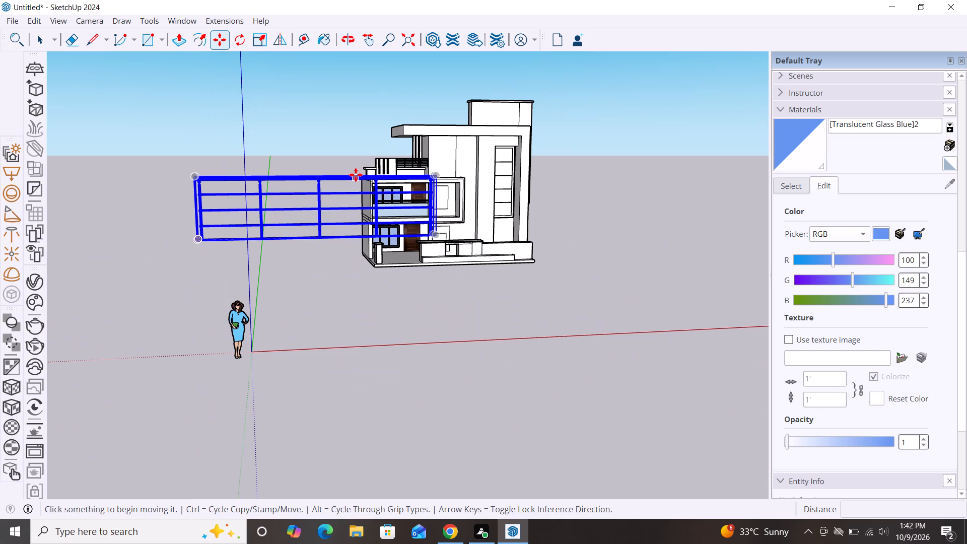
Shorten the railing copy lengthwise at a red-green scale of about 0.28, -3.38, and scale down its height.
{"action": "key", "text": "s"}
{"action": "left_click_drag", "start_coordinate": [200, 217], "coordinate": [239, 219]}
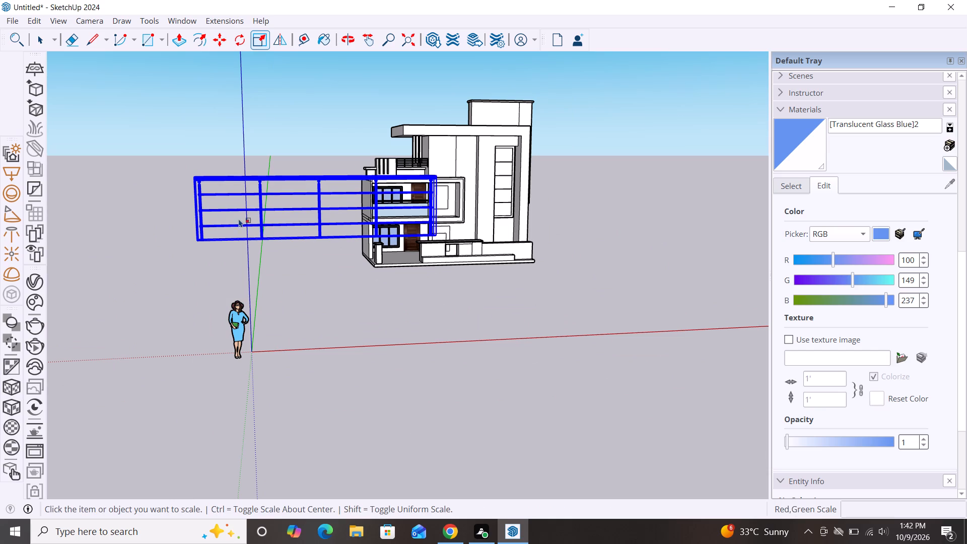
{"action": "left_click_drag", "start_coordinate": [239, 219], "coordinate": [326, 225]}
{"action": "left_click_drag", "start_coordinate": [193, 207], "coordinate": [312, 206]}
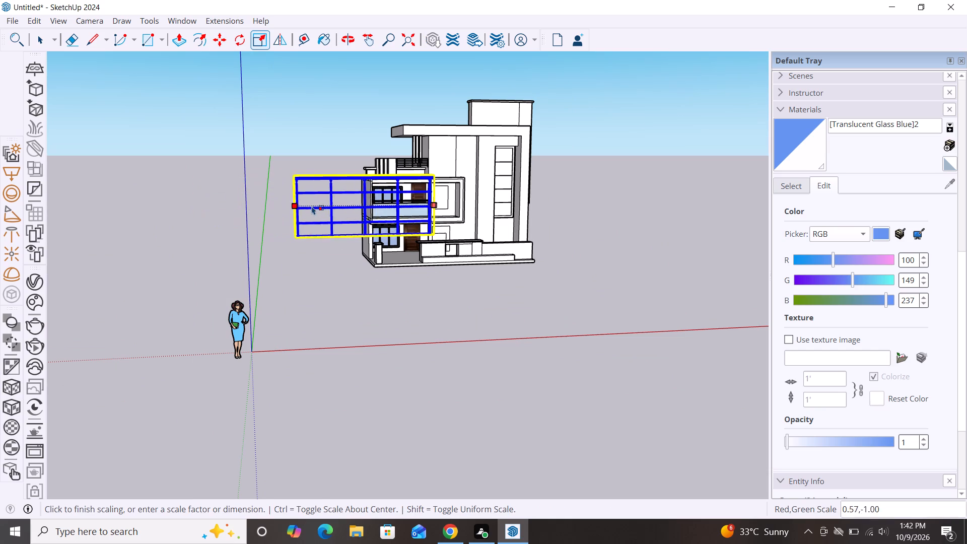
{"action": "left_click_drag", "start_coordinate": [312, 206], "coordinate": [366, 204]}
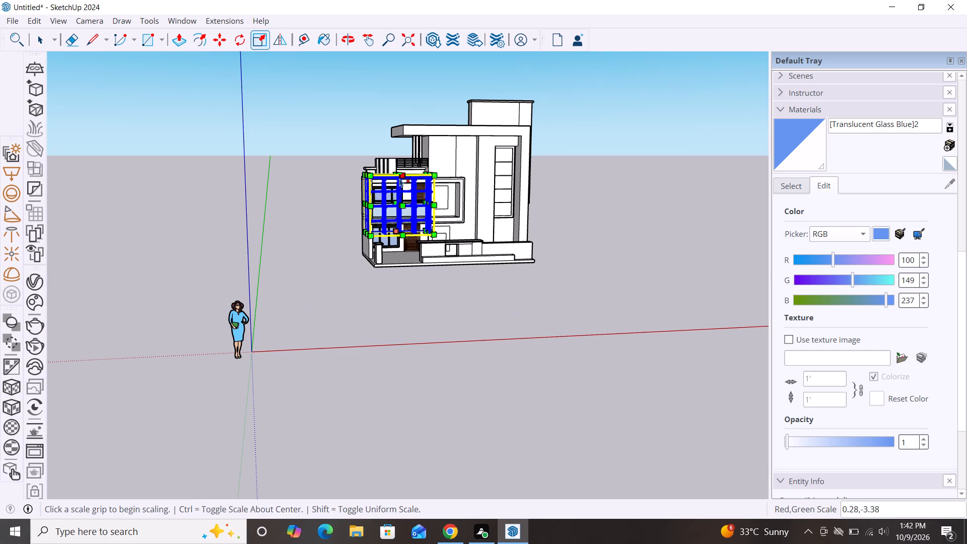
{"action": "left_click_drag", "start_coordinate": [399, 177], "coordinate": [411, 224]}
{"action": "left_click_drag", "start_coordinate": [413, 235], "coordinate": [396, 222]}
{"action": "left_click", "coordinate": [396, 222]}
Move the scaled railing copy by its lower end corner about 1' 10 7/8" to the open ground before the house.
{"action": "key", "text": "m"}
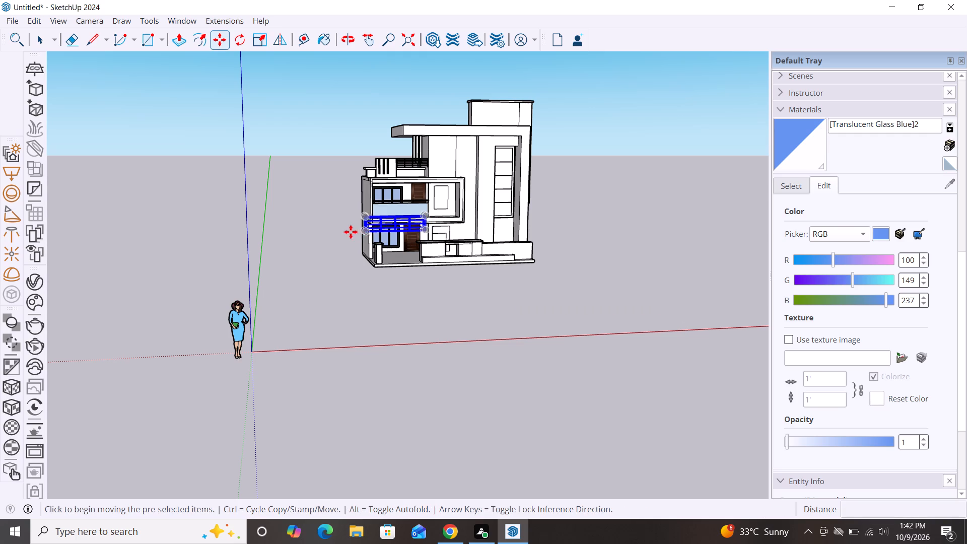
{"action": "left_click", "coordinate": [370, 230]}
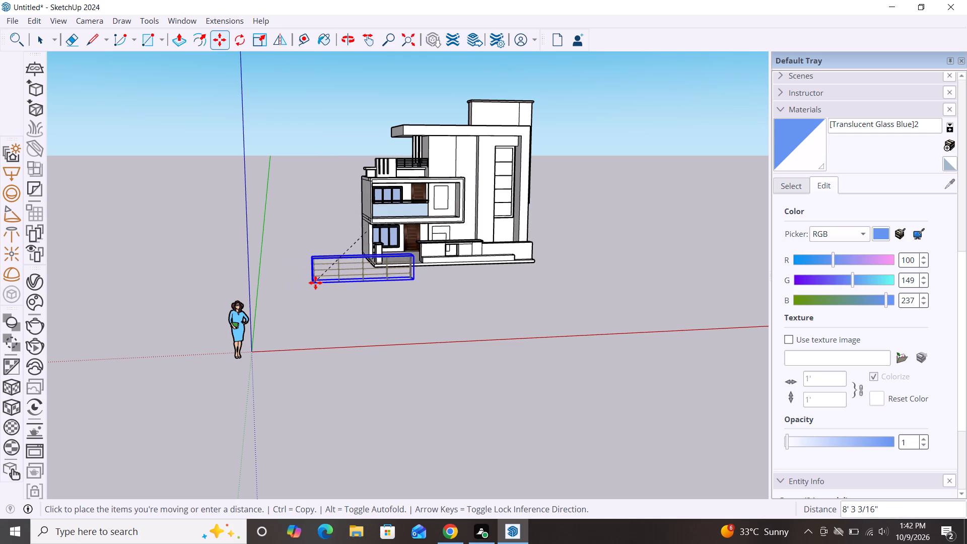
{"action": "key", "text": "Escape"}
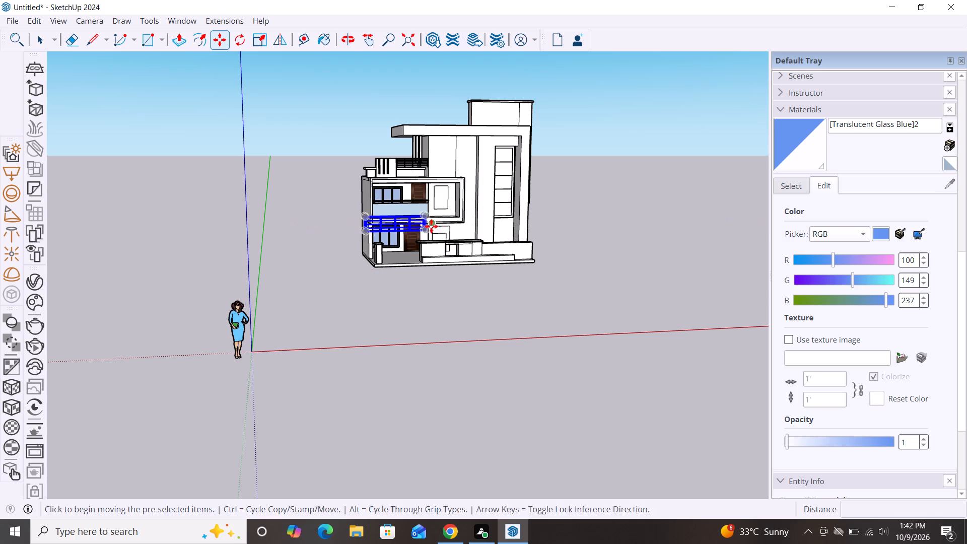
{"action": "left_click_drag", "start_coordinate": [430, 227], "coordinate": [431, 239]}
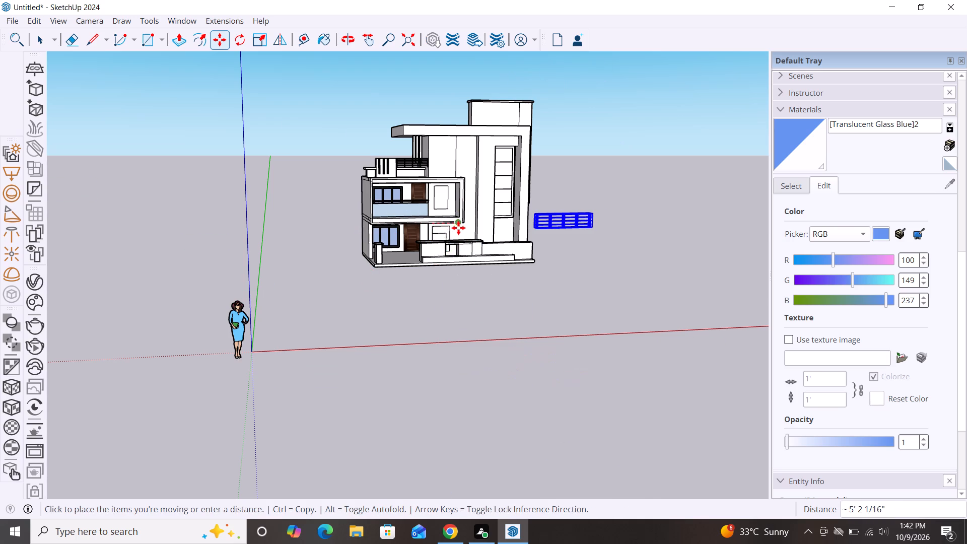
{"action": "key", "text": "Escape"}
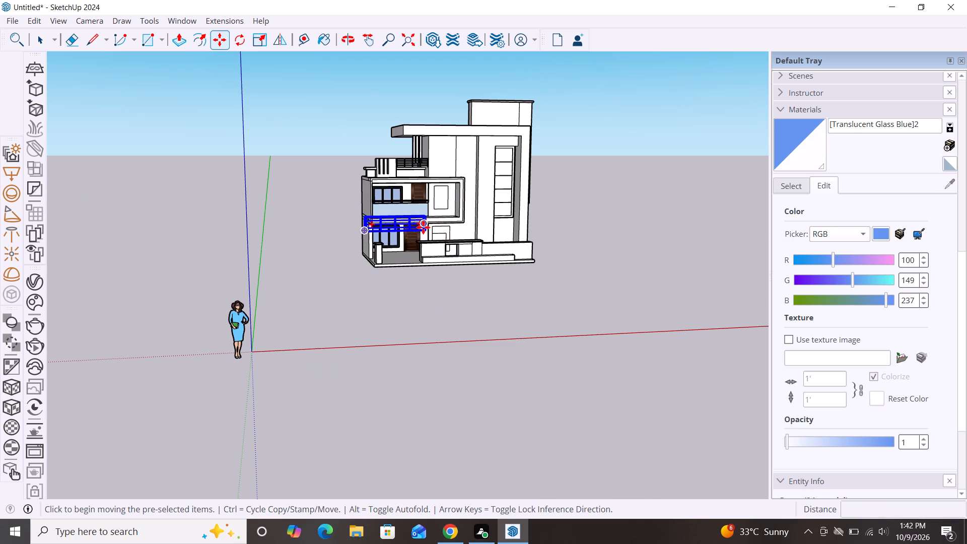
{"action": "left_click", "coordinate": [423, 227]}
{"action": "left_click", "coordinate": [426, 288]}
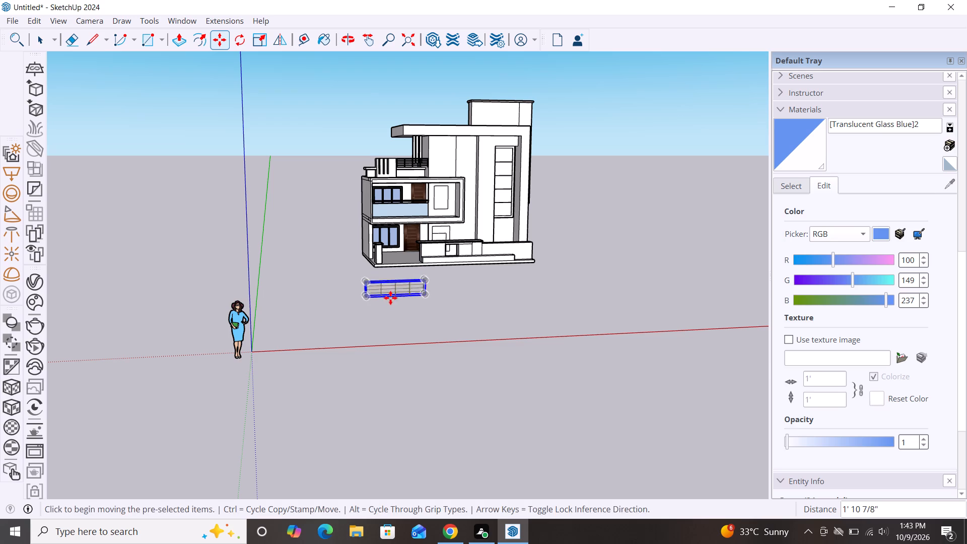
Scale the railing copy's depth along the green axis by about 1.55.
{"action": "key", "text": "space"}
{"action": "scroll", "coordinate": [421, 305], "scroll_direction": "up", "scroll_amount": 5}
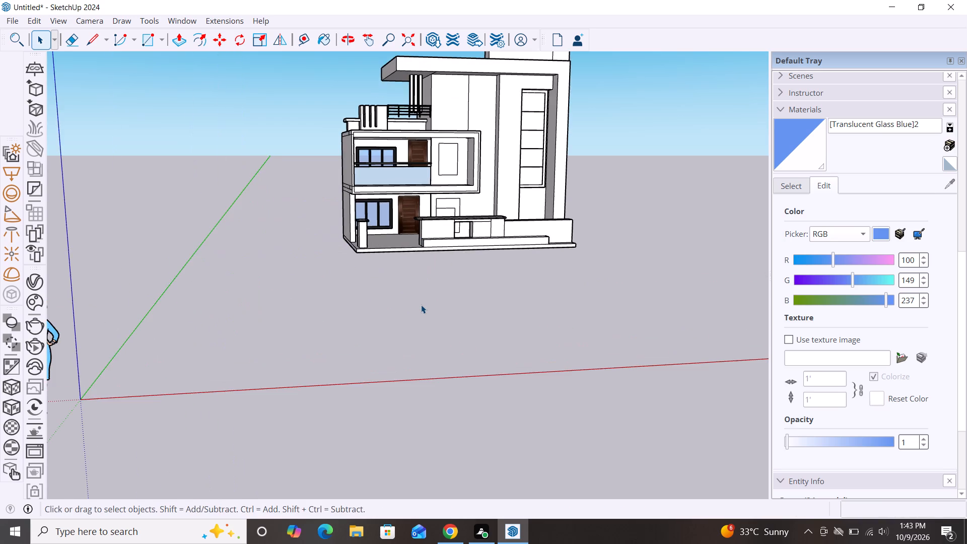
{"action": "scroll", "coordinate": [440, 304], "scroll_direction": "down", "scroll_amount": 3}
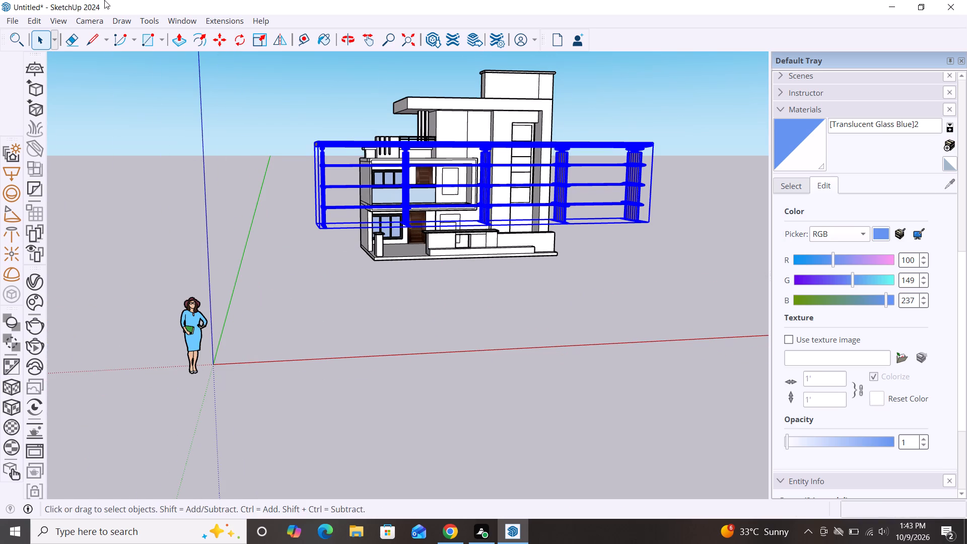
{"action": "key", "text": "s"}
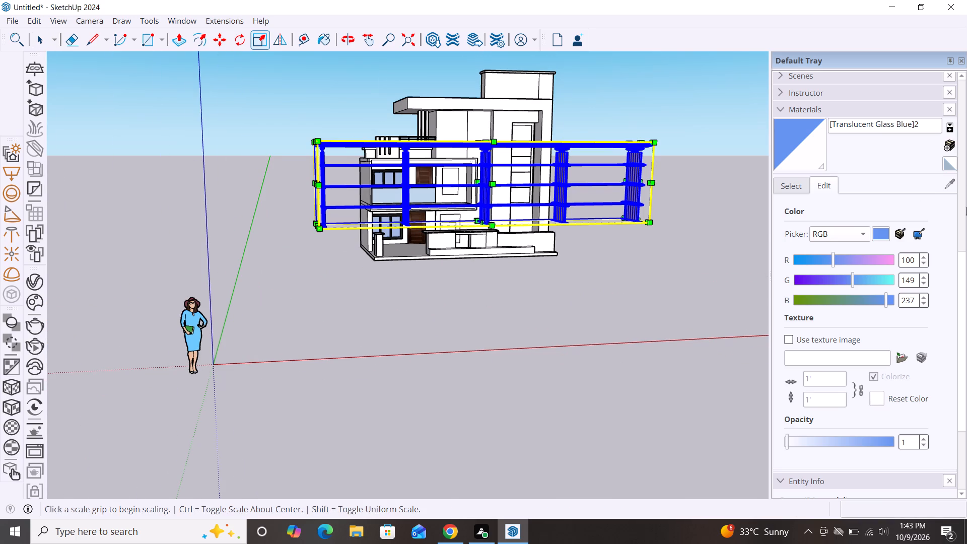
{"action": "left_click", "coordinate": [493, 180]}
{"action": "left_click", "coordinate": [501, 187]}
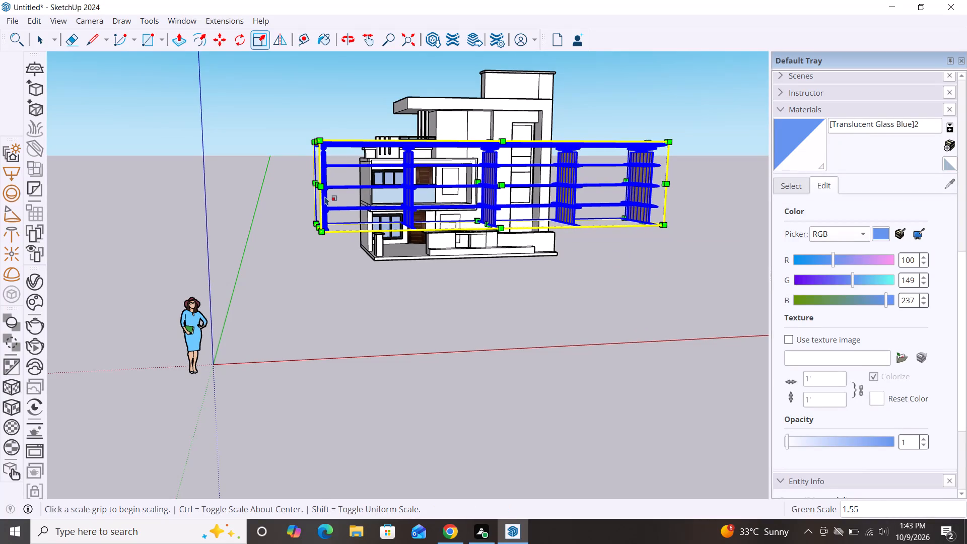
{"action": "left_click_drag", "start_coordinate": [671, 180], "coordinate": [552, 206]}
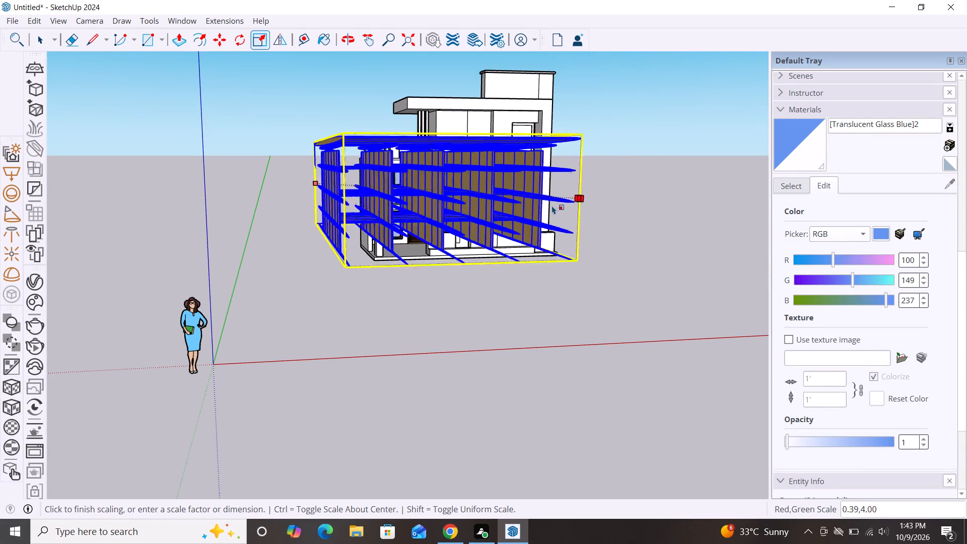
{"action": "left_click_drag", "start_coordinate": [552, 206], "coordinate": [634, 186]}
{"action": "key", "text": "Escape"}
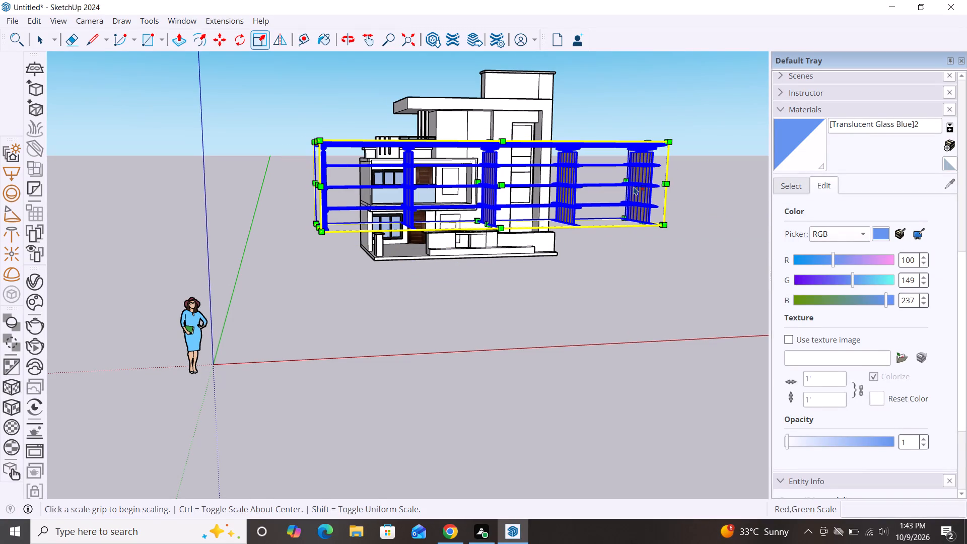
Shorten the railing copy at a red-green scale of about 0.41, 3.66, and rescale its depth along the green axis.
{"action": "left_click_drag", "start_coordinate": [634, 186], "coordinate": [586, 184]}
{"action": "left_click_drag", "start_coordinate": [665, 180], "coordinate": [596, 190]}
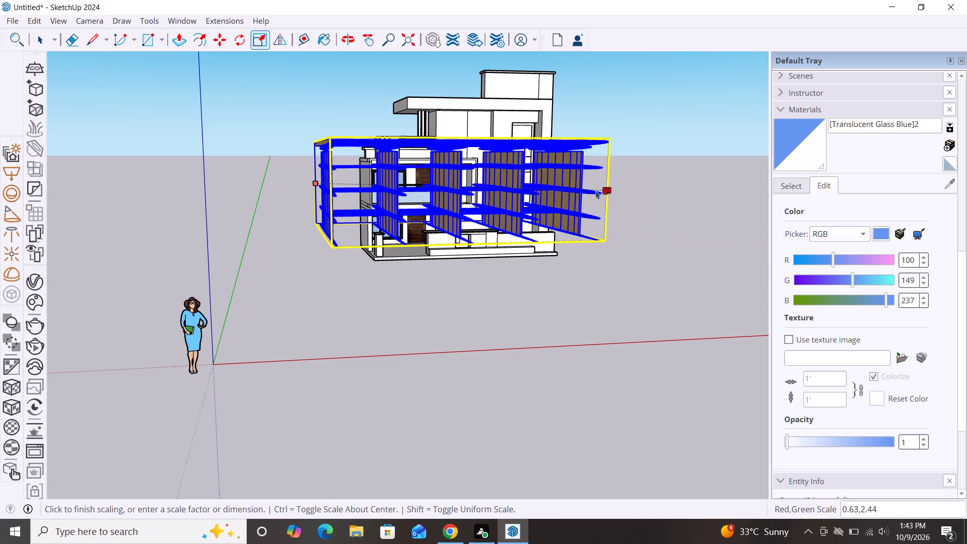
{"action": "left_click_drag", "start_coordinate": [596, 190], "coordinate": [556, 199]}
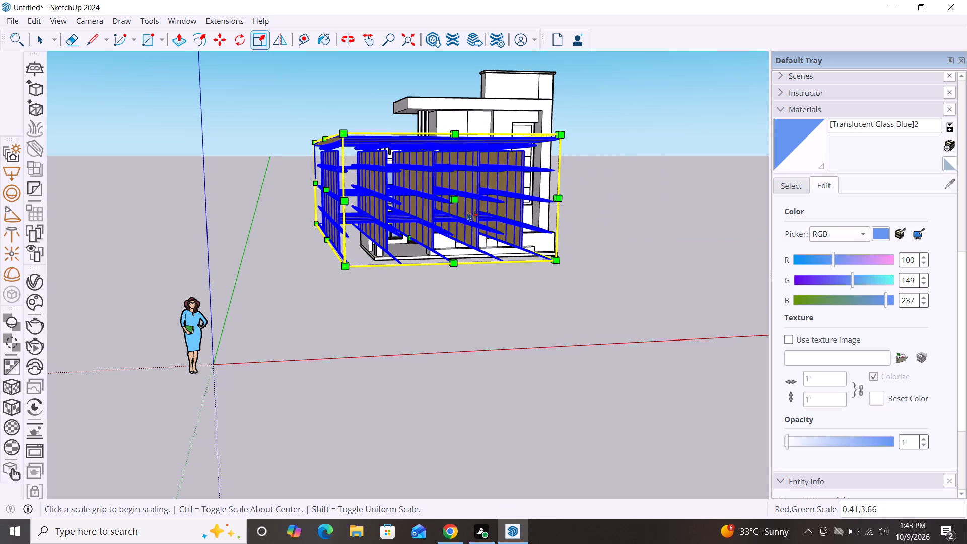
{"action": "left_click_drag", "start_coordinate": [458, 206], "coordinate": [400, 152]}
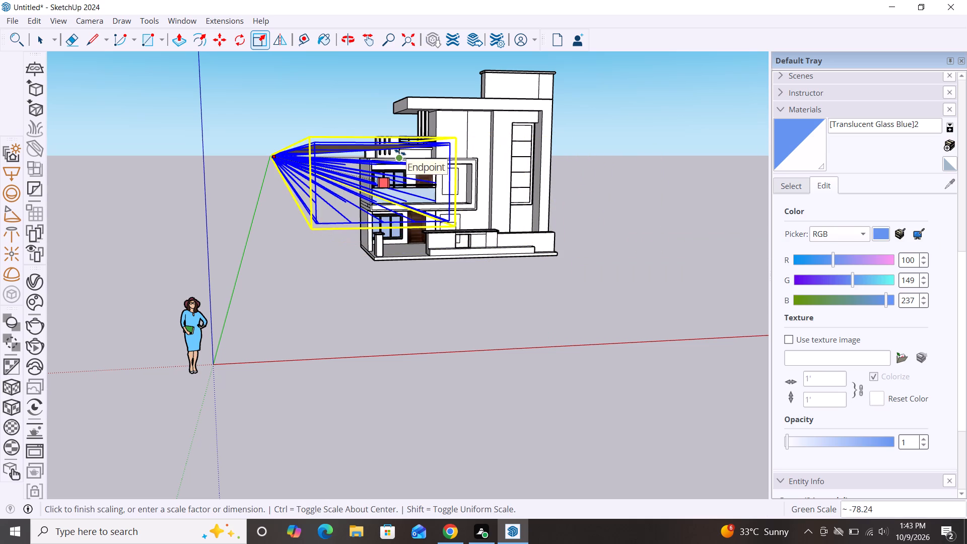
{"action": "left_click_drag", "start_coordinate": [400, 152], "coordinate": [418, 149]}
Scale down the railing copy's height, thin its depth at a green scale of about 0.29, and deselect it.
{"action": "left_click_drag", "start_coordinate": [415, 133], "coordinate": [418, 177]}
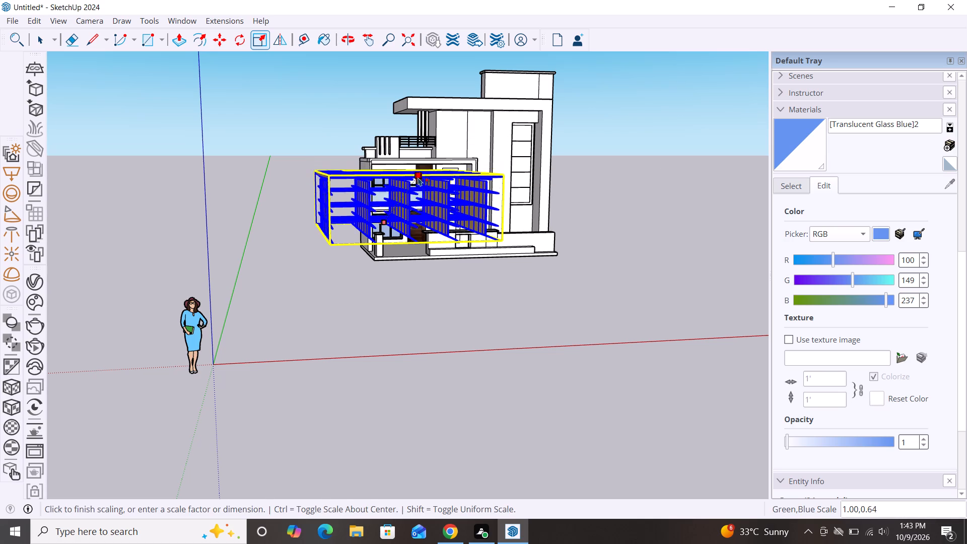
{"action": "left_click_drag", "start_coordinate": [418, 177], "coordinate": [419, 193]}
{"action": "left_click", "coordinate": [419, 193]}
{"action": "left_click", "coordinate": [418, 194]}
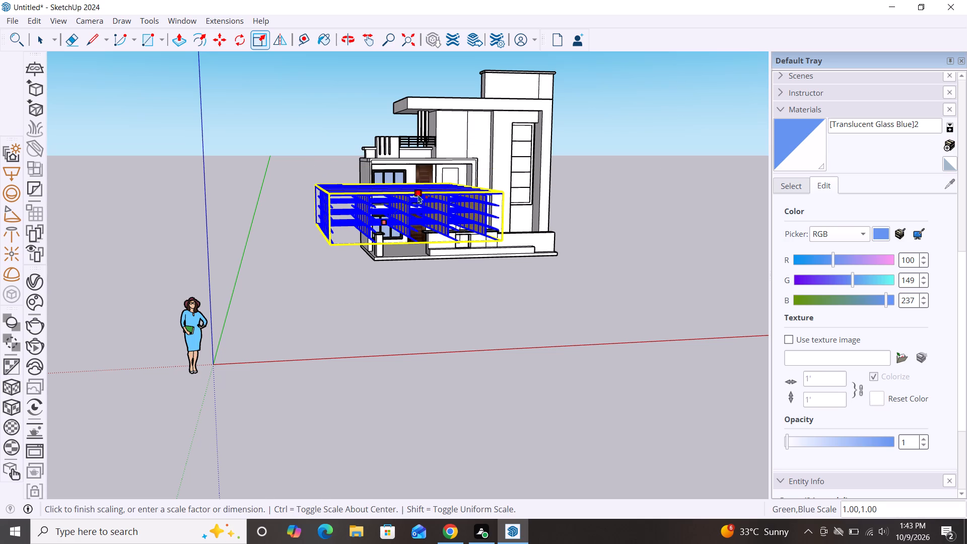
{"action": "left_click_drag", "start_coordinate": [415, 216], "coordinate": [395, 195]}
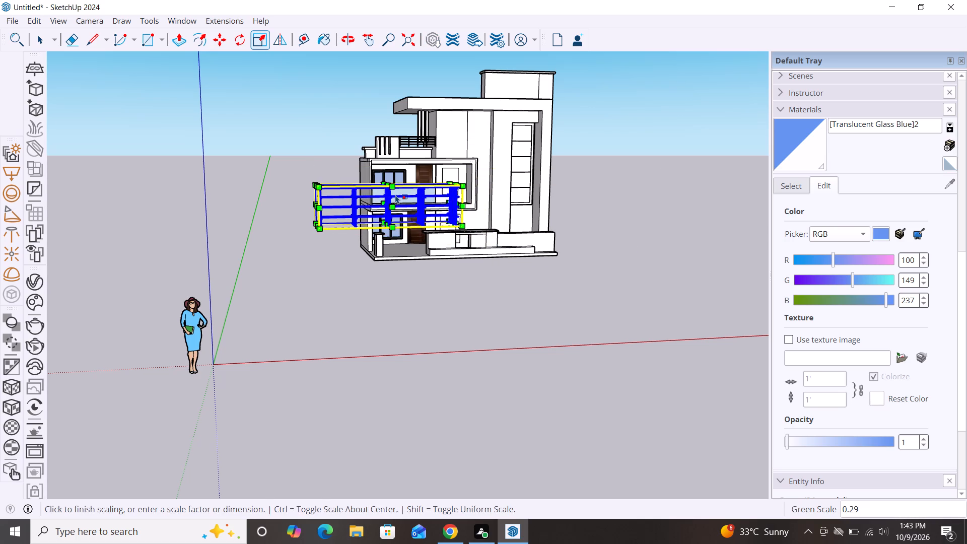
{"action": "triple_click", "coordinate": [395, 195]}
{"action": "key", "text": "space"}
{"action": "left_click", "coordinate": [459, 313]}
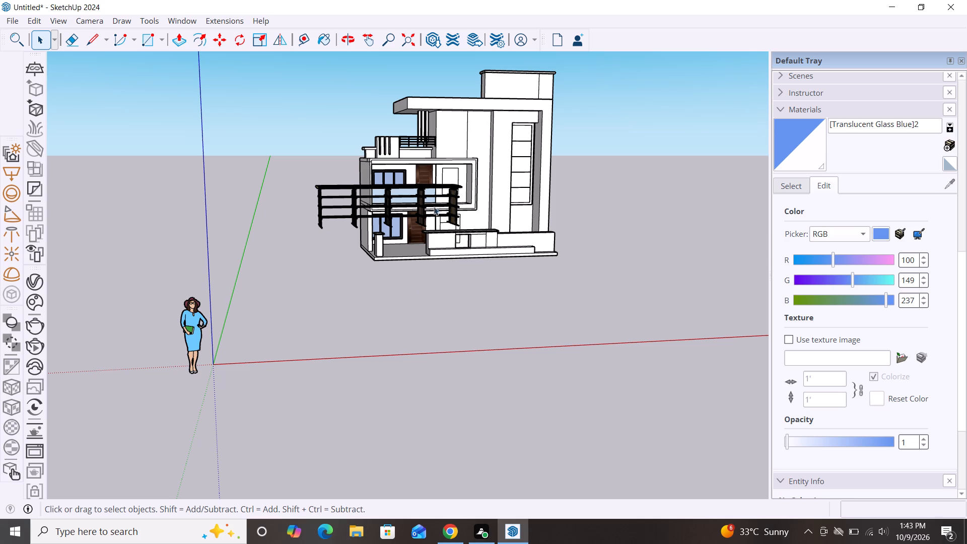
Select the railing copy again and shorten it lengthwise at a red-axis scale of about 0.23.
{"action": "left_click", "coordinate": [440, 195]}
{"action": "scroll", "coordinate": [466, 211], "scroll_direction": "up", "scroll_amount": 3}
{"action": "scroll", "coordinate": [532, 227], "scroll_direction": "down", "scroll_amount": 3}
{"action": "scroll", "coordinate": [575, 222], "scroll_direction": "down", "scroll_amount": 3}
{"action": "scroll", "coordinate": [660, 250], "scroll_direction": "up", "scroll_amount": 3}
{"action": "key", "text": "a"}
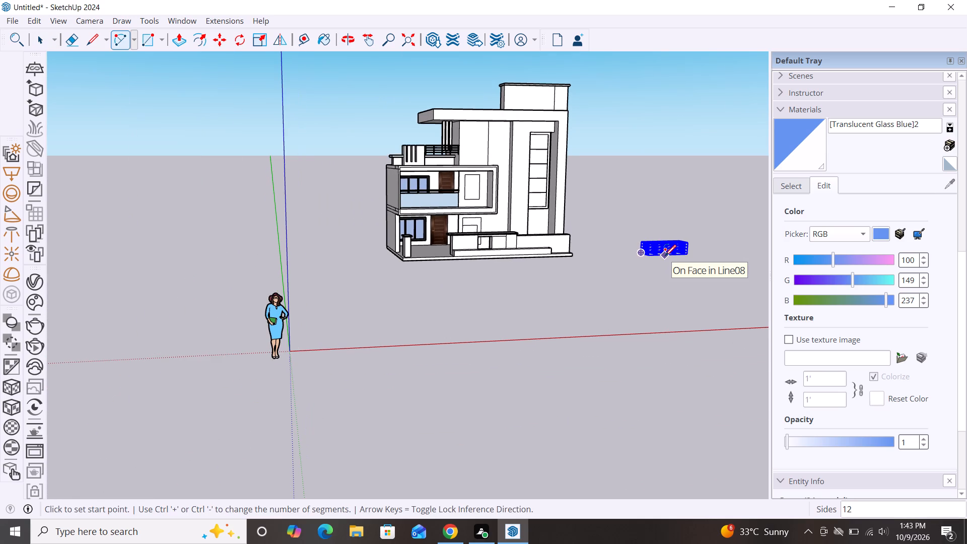
{"action": "key", "text": "s"}
{"action": "scroll", "coordinate": [662, 254], "scroll_direction": "up", "scroll_amount": 8}
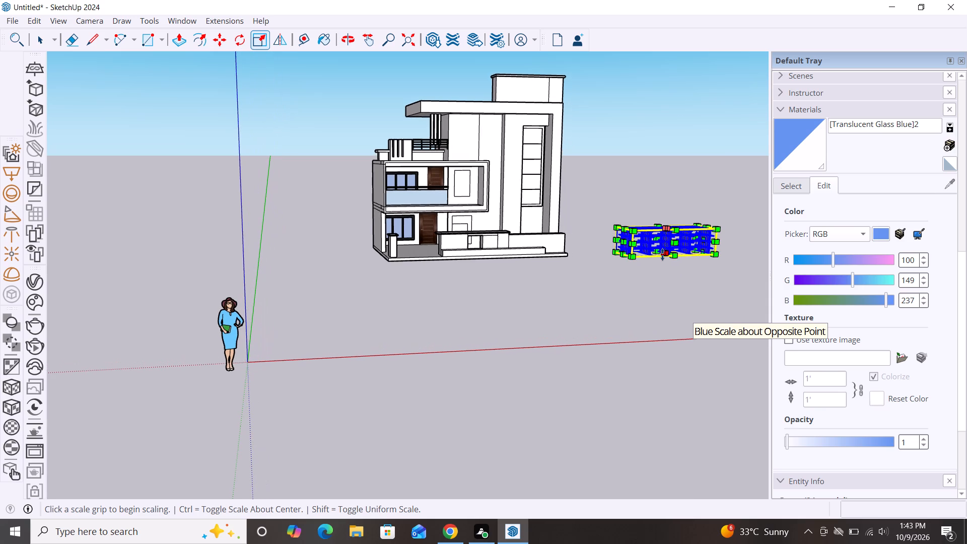
{"action": "left_click_drag", "start_coordinate": [628, 240], "coordinate": [674, 232]}
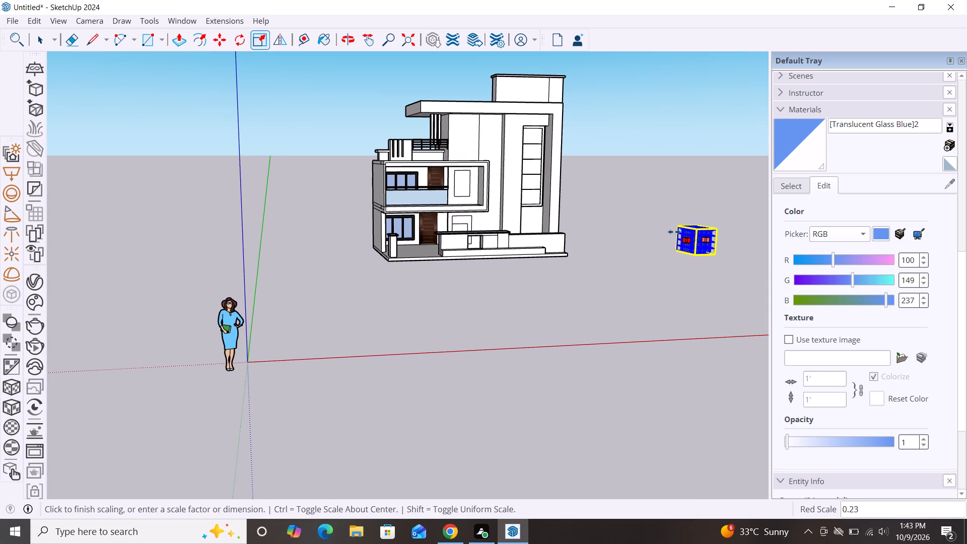
{"action": "left_click_drag", "start_coordinate": [674, 232], "coordinate": [676, 232]}
{"action": "left_click", "coordinate": [676, 232]}
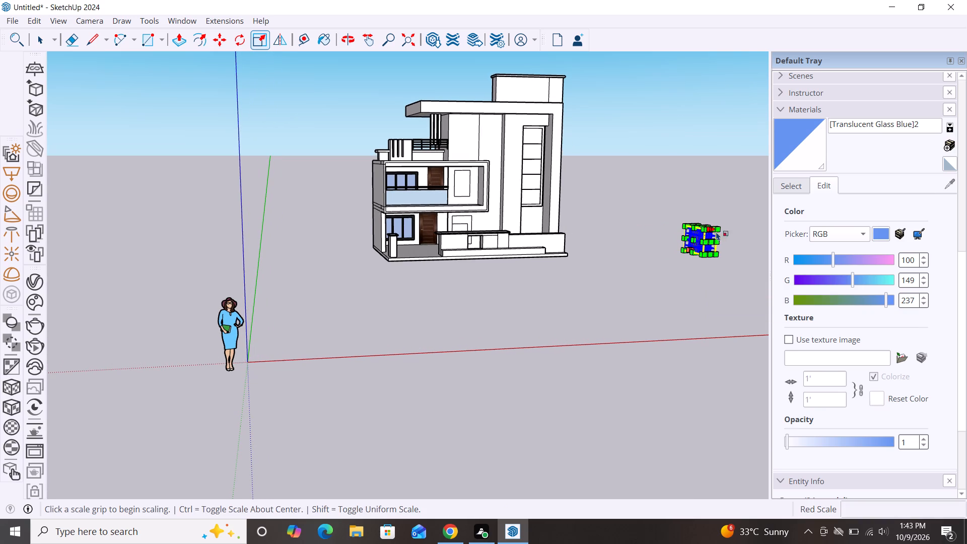
Scale the railing copy's height along the blue axis and thin its depth at a green scale of about 0.21.
{"action": "left_click_drag", "start_coordinate": [706, 223], "coordinate": [716, 247]}
{"action": "scroll", "coordinate": [705, 255], "scroll_direction": "up", "scroll_amount": 7}
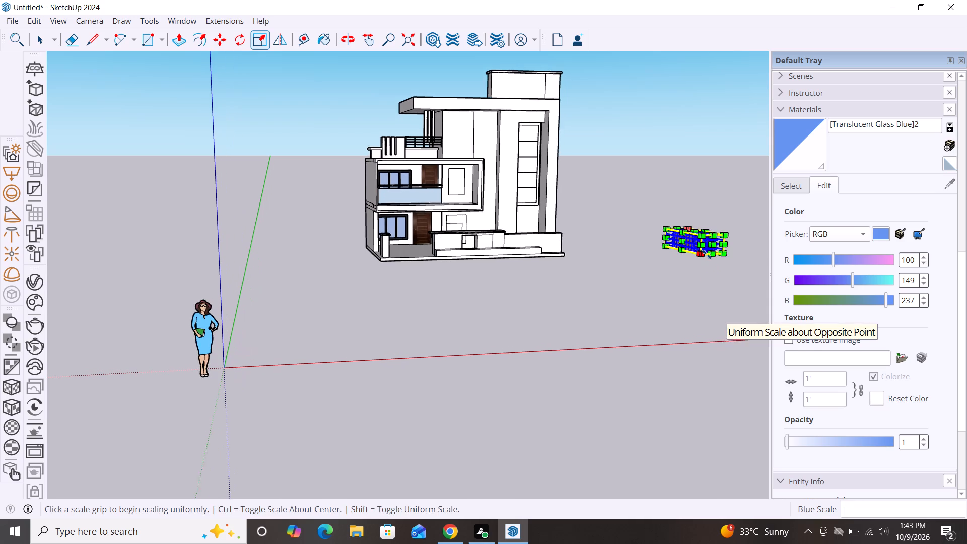
{"action": "scroll", "coordinate": [707, 254], "scroll_direction": "up", "scroll_amount": 1}
{"action": "left_click_drag", "start_coordinate": [718, 245], "coordinate": [674, 229]}
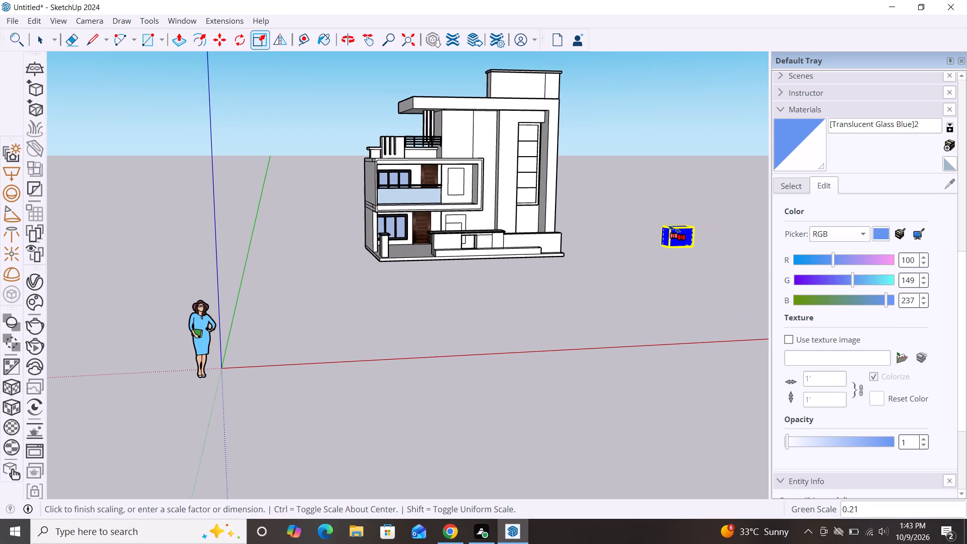
{"action": "left_click_drag", "start_coordinate": [674, 229], "coordinate": [674, 228]}
Move the reduced railing copy by its bottom corner to the open ground directly in front of the house's entrance side.
{"action": "key", "text": "space"}
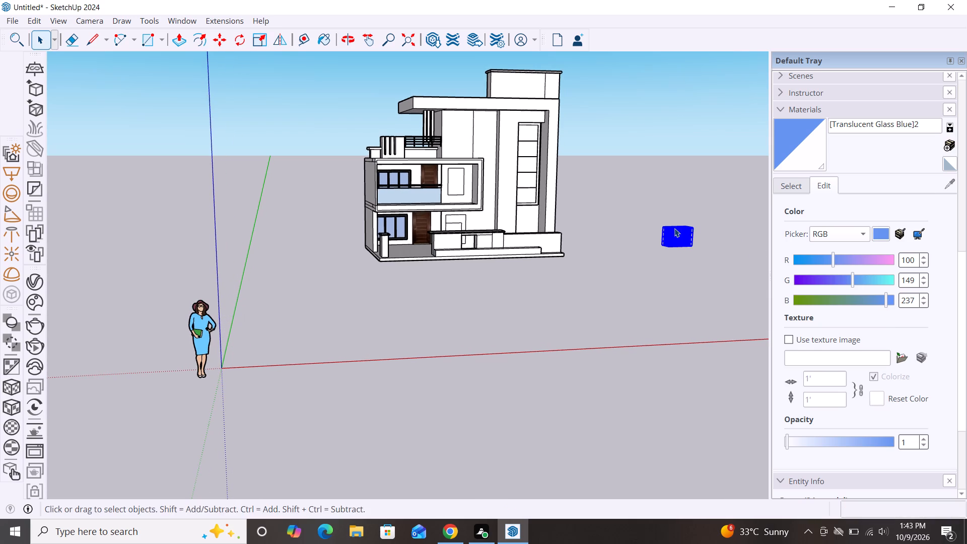
{"action": "type", "text": "m"}
{"action": "left_click_drag", "start_coordinate": [666, 249], "coordinate": [560, 258]}
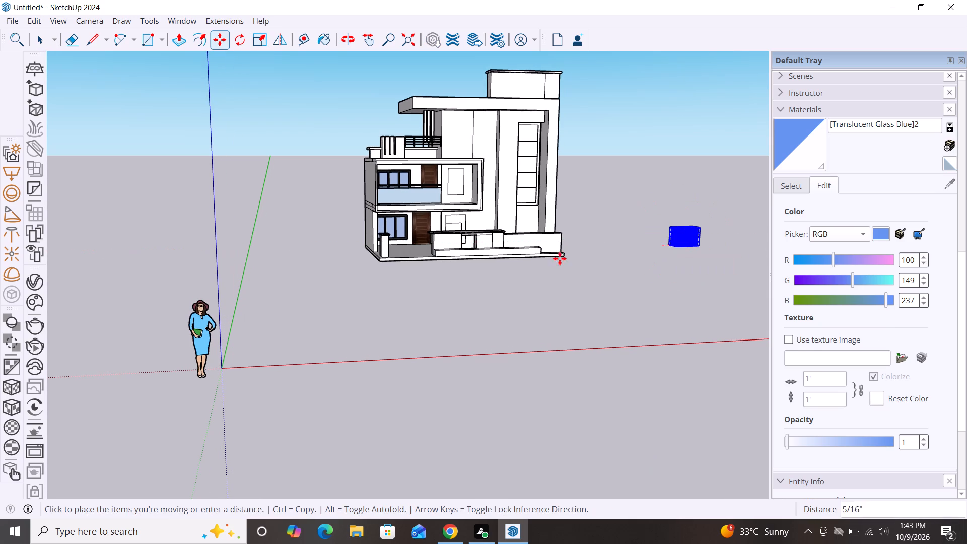
{"action": "left_click_drag", "start_coordinate": [560, 258], "coordinate": [594, 258]}
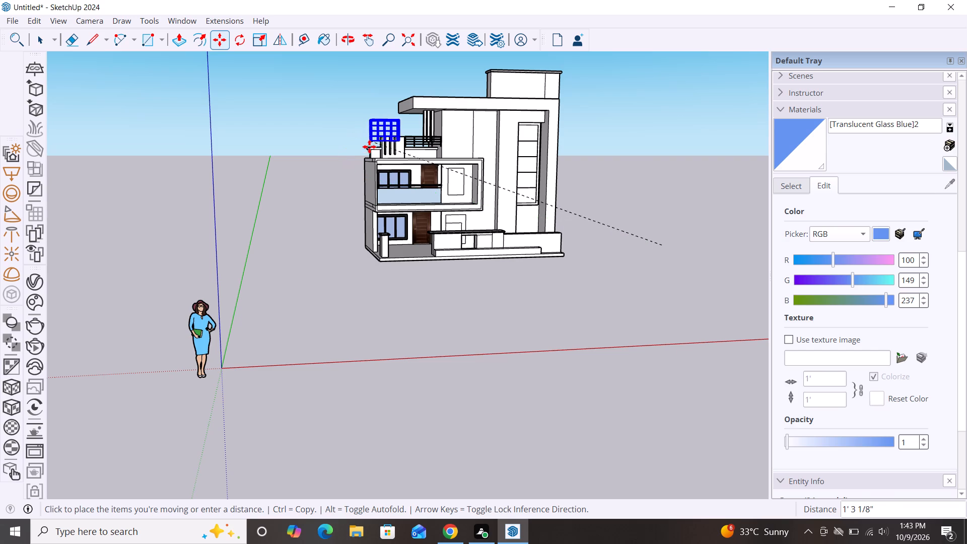
{"action": "left_click", "coordinate": [383, 300]}
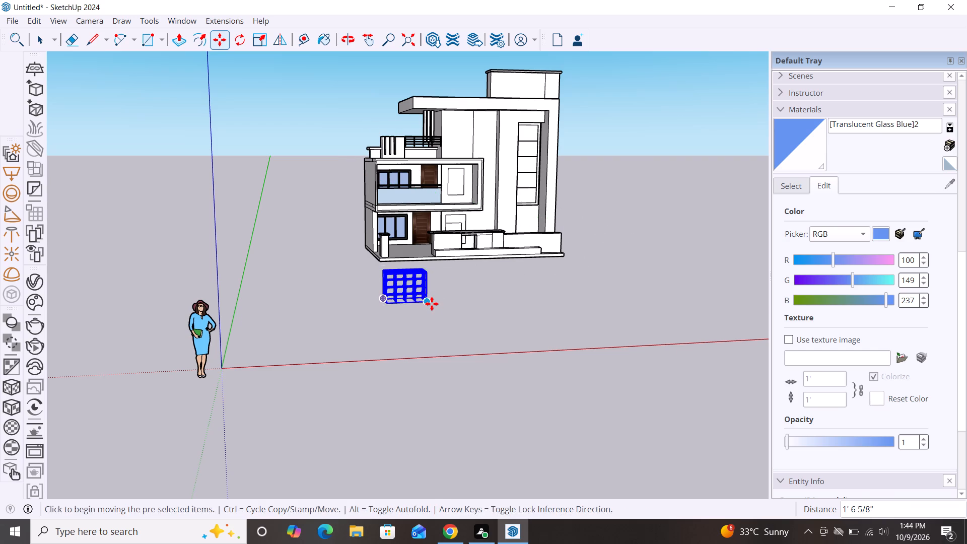
Move the reduced railing copy by its bottom corner from the open ground to just beside the house's entrance-side wall.
{"action": "left_click", "coordinate": [429, 302]}
{"action": "scroll", "coordinate": [385, 145], "scroll_direction": "up", "scroll_amount": 5}
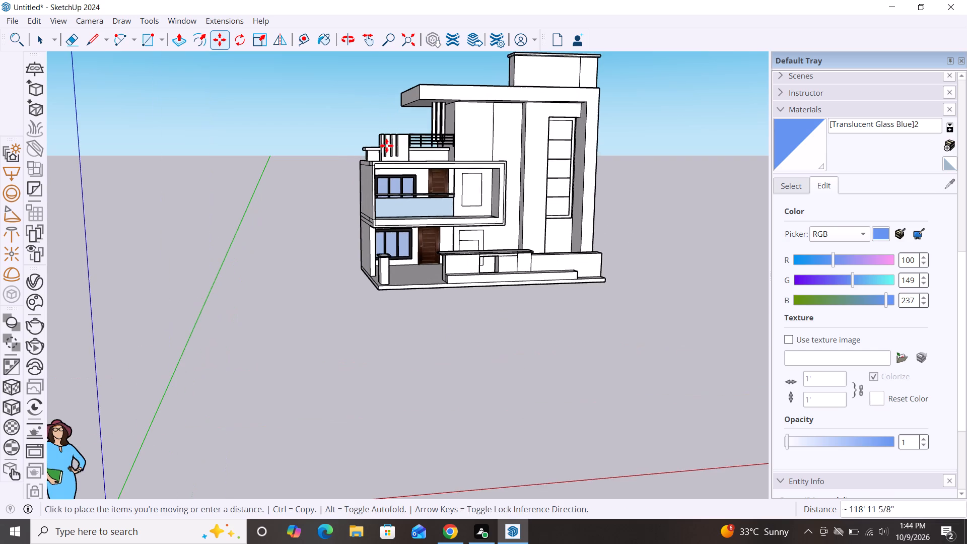
{"action": "scroll", "coordinate": [386, 146], "scroll_direction": "up", "scroll_amount": 5}
{"action": "scroll", "coordinate": [397, 176], "scroll_direction": "down", "scroll_amount": 4}
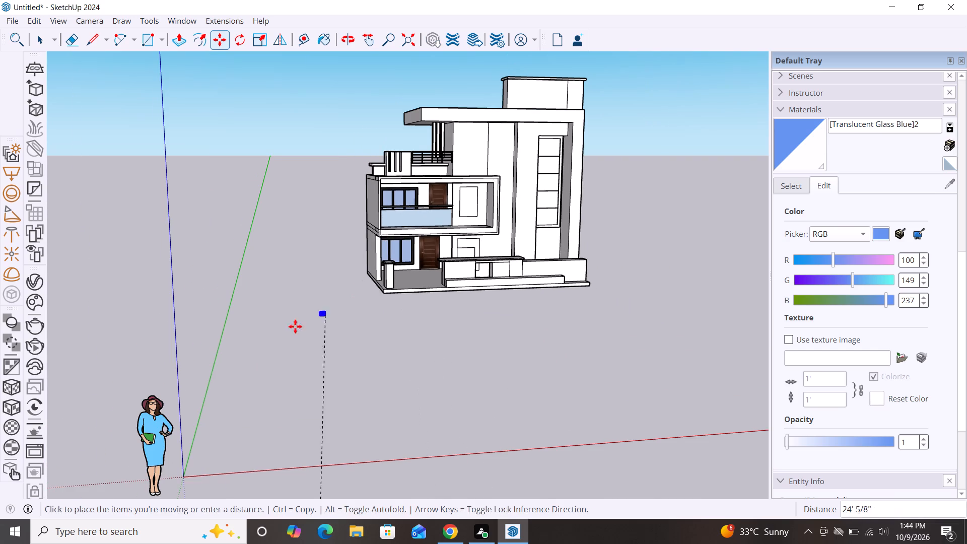
{"action": "scroll", "coordinate": [342, 210], "scroll_direction": "down", "scroll_amount": 4}
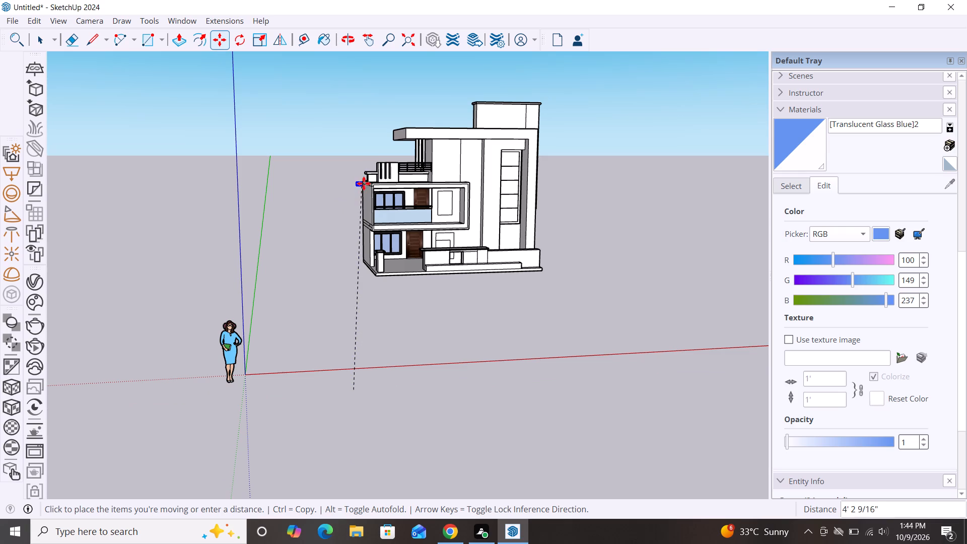
{"action": "scroll", "coordinate": [378, 173], "scroll_direction": "up", "scroll_amount": 7}
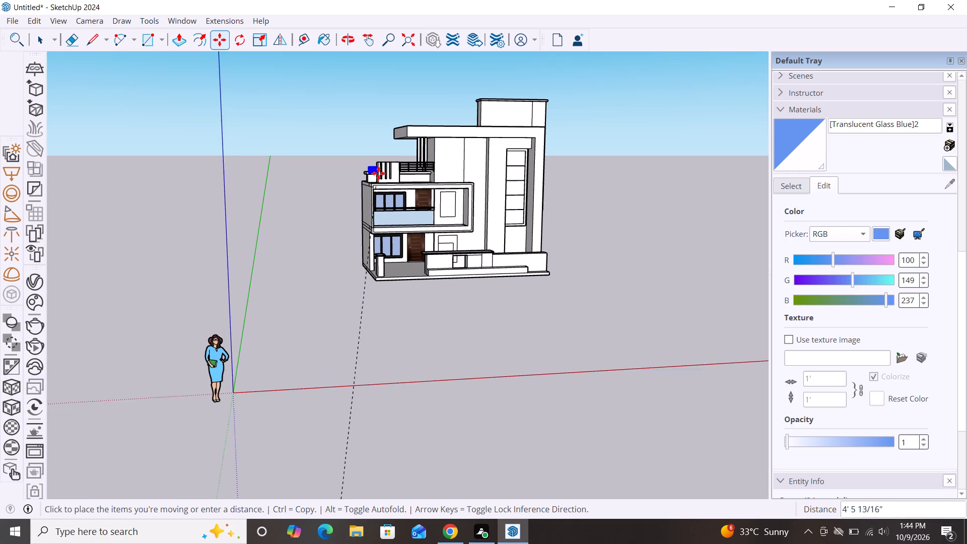
{"action": "scroll", "coordinate": [378, 173], "scroll_direction": "up", "scroll_amount": 5}
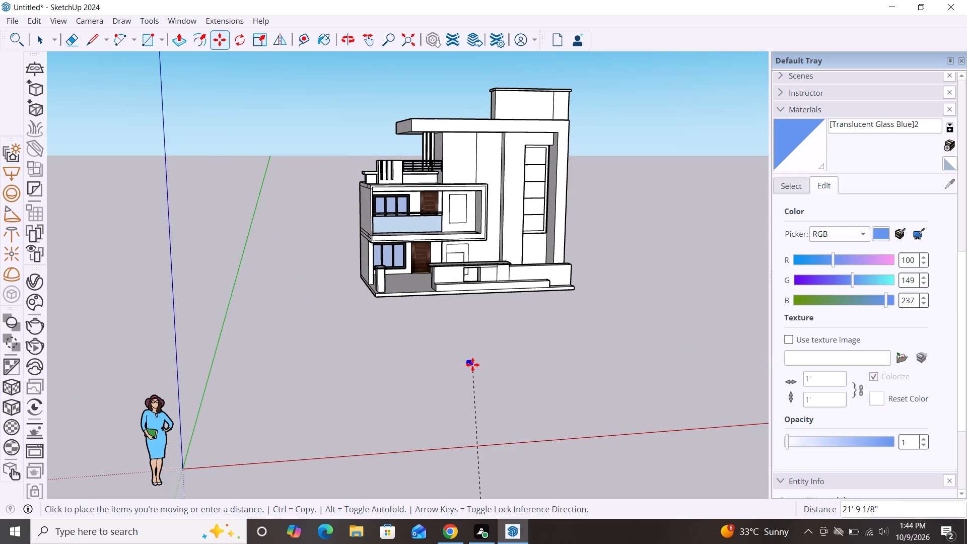
{"action": "left_click", "coordinate": [332, 250]}
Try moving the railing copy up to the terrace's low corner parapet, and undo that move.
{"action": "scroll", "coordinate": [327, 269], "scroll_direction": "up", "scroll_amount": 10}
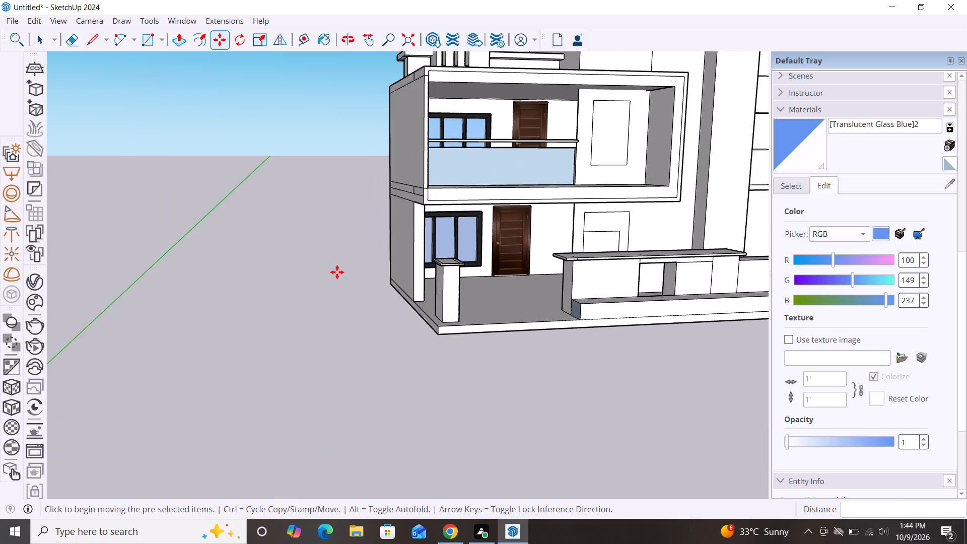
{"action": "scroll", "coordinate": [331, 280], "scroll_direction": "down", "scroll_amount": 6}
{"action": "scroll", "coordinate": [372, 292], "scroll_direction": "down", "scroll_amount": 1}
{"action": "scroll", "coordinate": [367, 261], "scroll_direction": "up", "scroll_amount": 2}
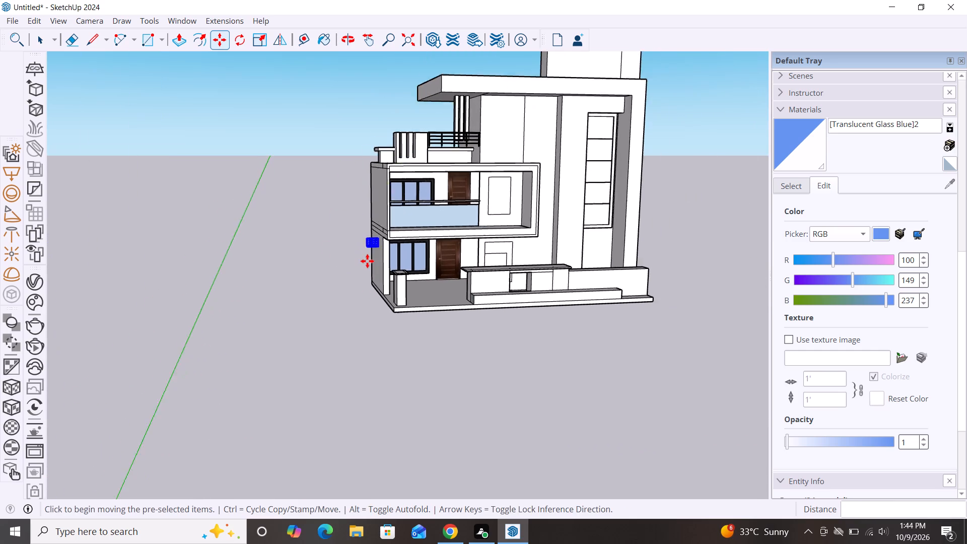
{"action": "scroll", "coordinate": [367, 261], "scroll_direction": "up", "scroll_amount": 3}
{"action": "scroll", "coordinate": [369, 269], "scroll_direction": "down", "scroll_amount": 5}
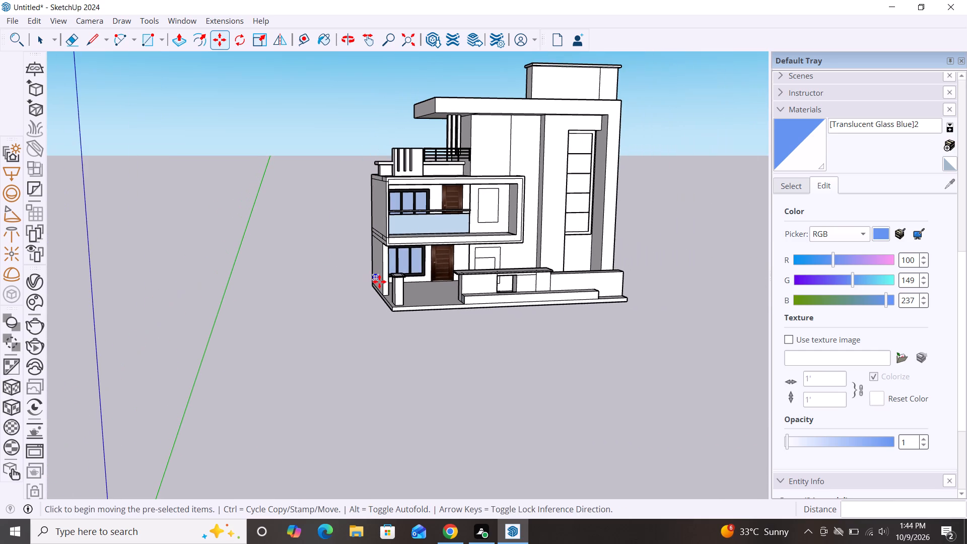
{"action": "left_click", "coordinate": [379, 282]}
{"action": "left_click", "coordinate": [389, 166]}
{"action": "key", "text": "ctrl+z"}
Move the railing copy up to the terrace corner, just above the low parapet beside the slotted wall panel.
{"action": "left_click", "coordinate": [378, 277]}
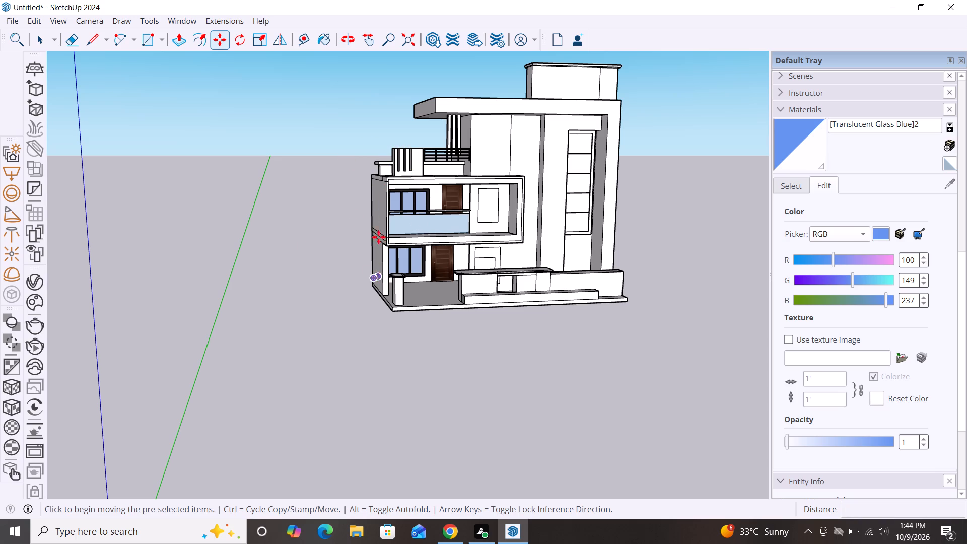
{"action": "left_click", "coordinate": [385, 153]}
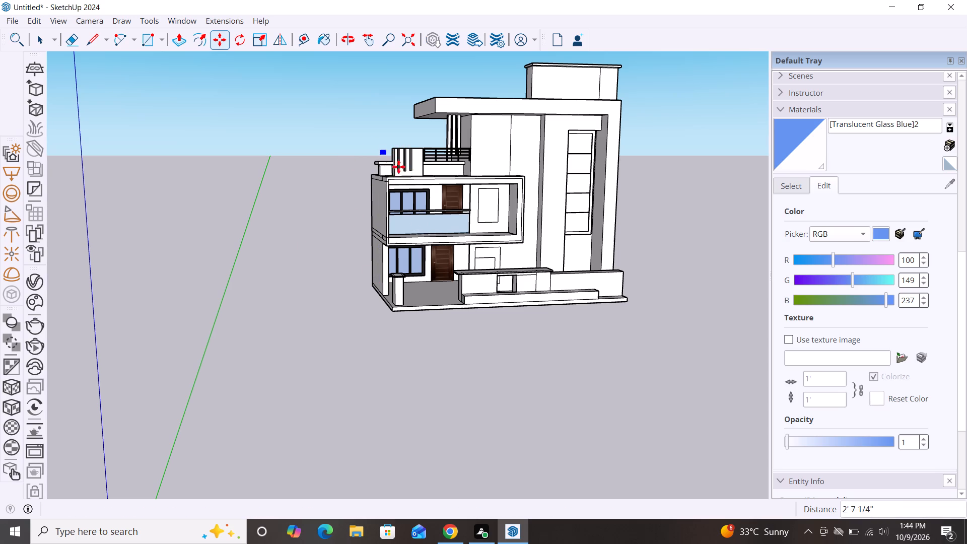
{"action": "scroll", "coordinate": [399, 163], "scroll_direction": "up", "scroll_amount": 5}
{"action": "scroll", "coordinate": [415, 179], "scroll_direction": "down", "scroll_amount": 7}
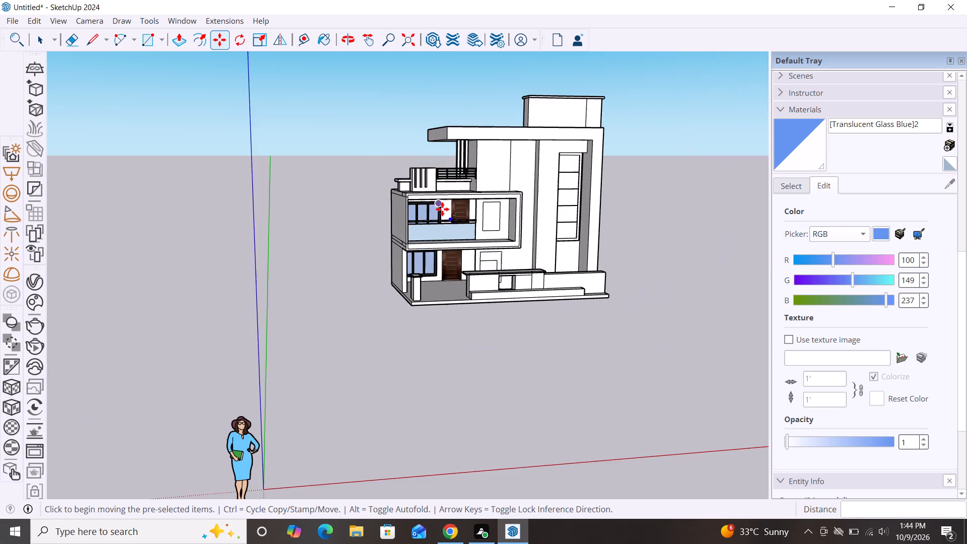
{"action": "scroll", "coordinate": [440, 222], "scroll_direction": "down", "scroll_amount": 3}
{"action": "scroll", "coordinate": [461, 238], "scroll_direction": "up", "scroll_amount": 8}
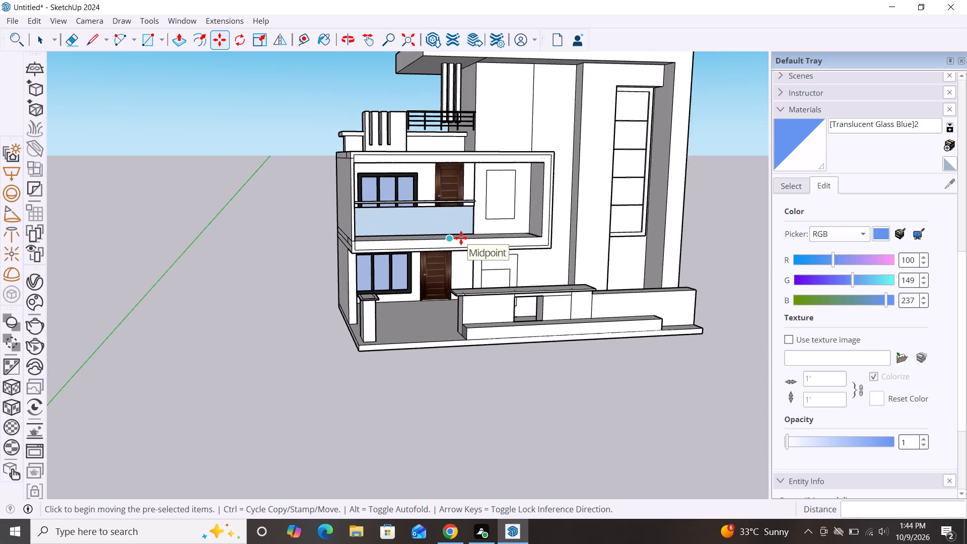
{"action": "scroll", "coordinate": [461, 238], "scroll_direction": "down", "scroll_amount": 3}
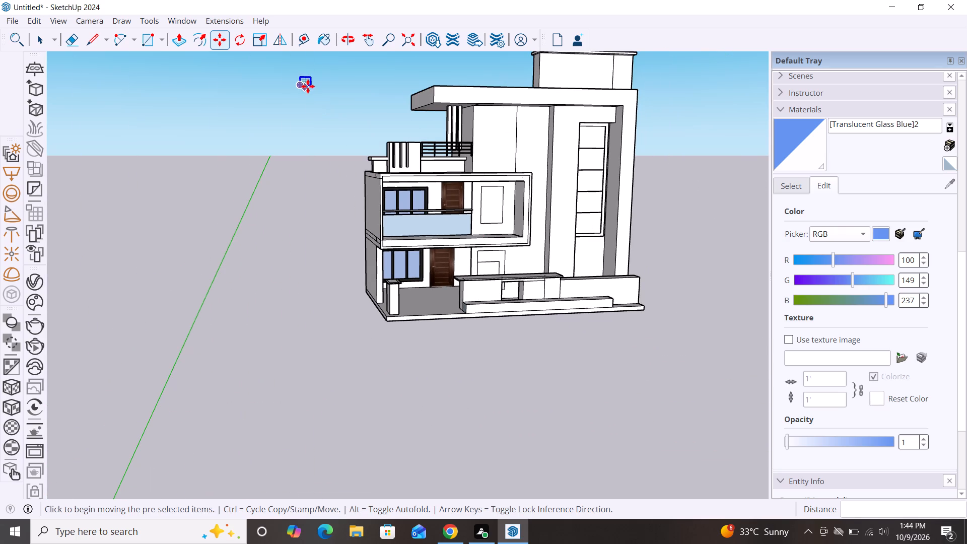
{"action": "left_click", "coordinate": [309, 86]}
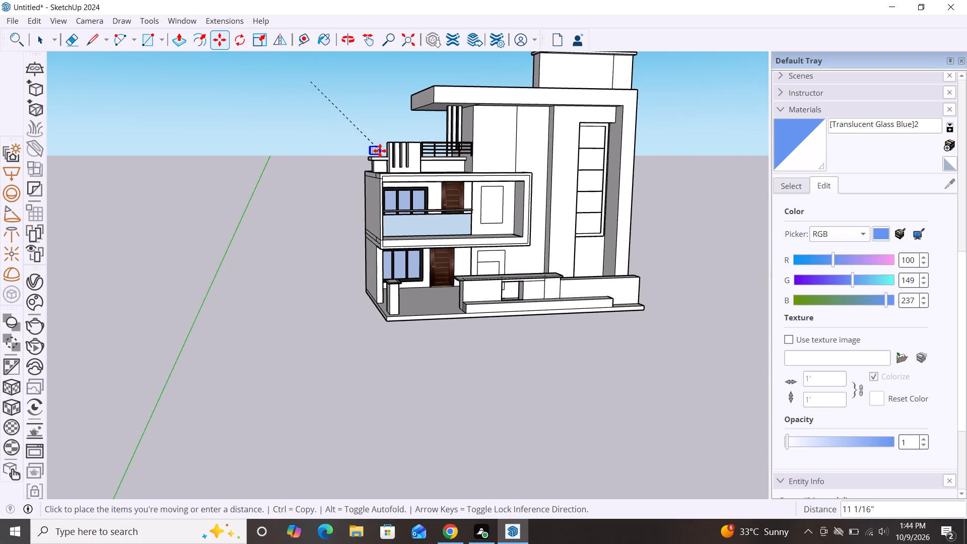
{"action": "left_click", "coordinate": [382, 147]}
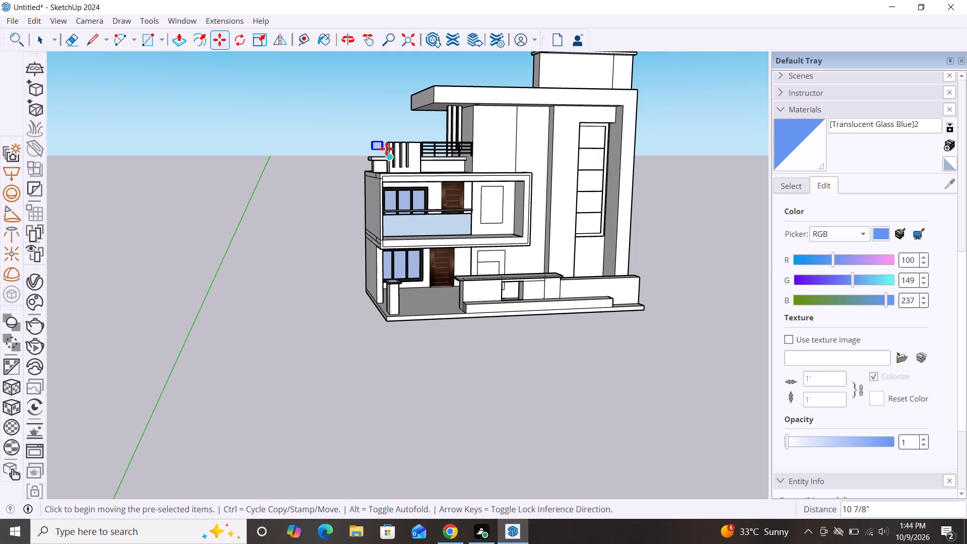
Reposition the railing copy from the terrace's front edge to the open space just outside the terrace corner.
{"action": "scroll", "coordinate": [369, 166], "scroll_direction": "up", "scroll_amount": 3}
{"action": "scroll", "coordinate": [385, 180], "scroll_direction": "down", "scroll_amount": 4}
{"action": "left_click", "coordinate": [401, 183]}
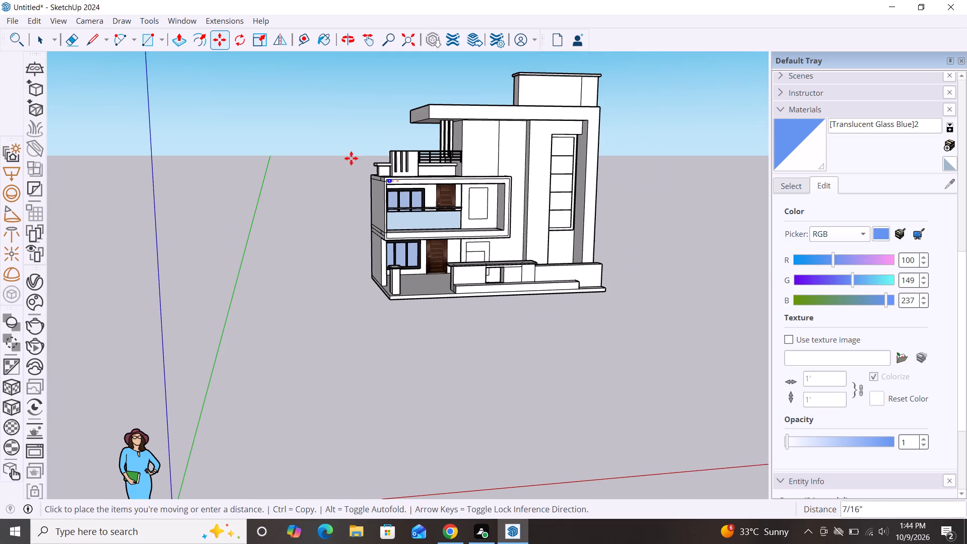
{"action": "left_click", "coordinate": [348, 143]}
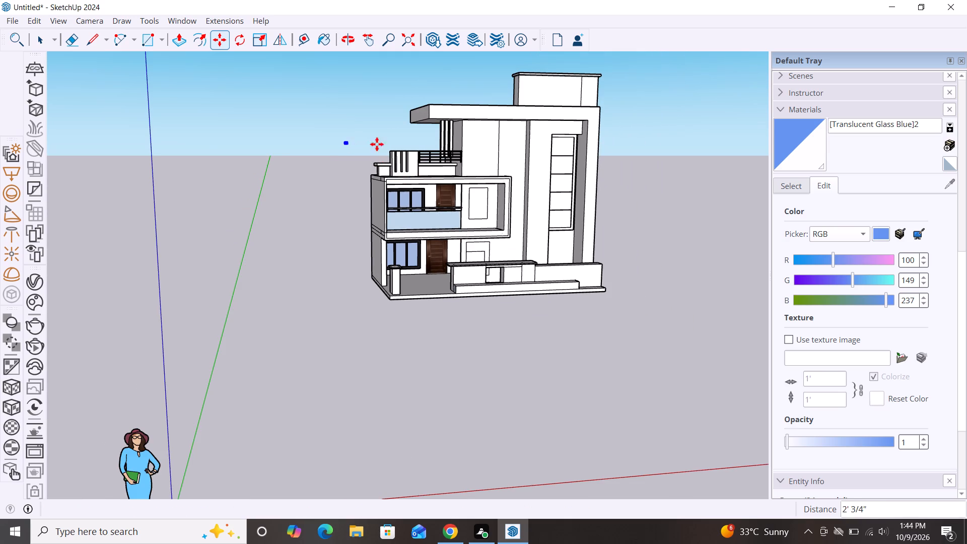
Examine the terrace's slotted wall panel, parapet and existing railing end up close.
{"action": "scroll", "coordinate": [368, 132], "scroll_direction": "up", "scroll_amount": 4}
{"action": "scroll", "coordinate": [436, 162], "scroll_direction": "down", "scroll_amount": 4}
{"action": "scroll", "coordinate": [433, 179], "scroll_direction": "up", "scroll_amount": 5}
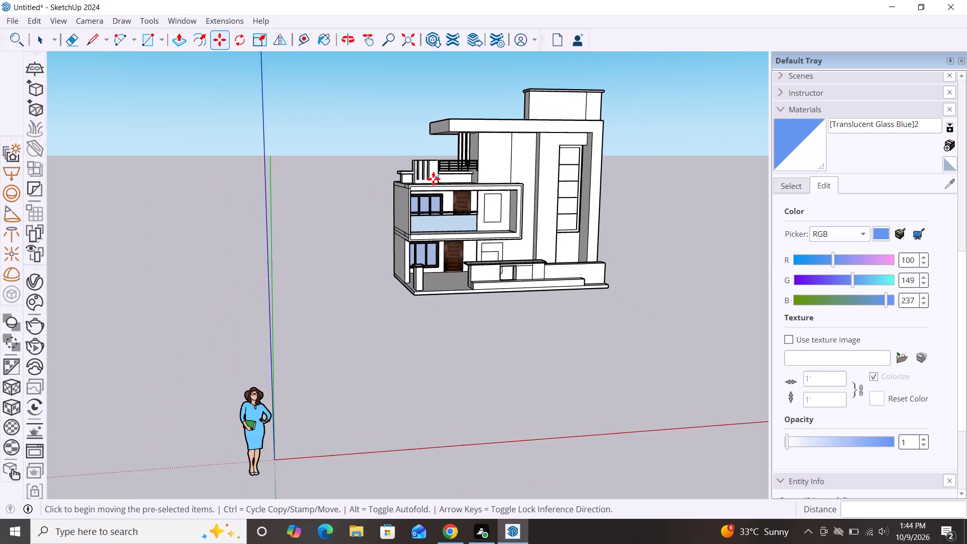
{"action": "scroll", "coordinate": [433, 179], "scroll_direction": "up", "scroll_amount": 16}
{"action": "scroll", "coordinate": [441, 161], "scroll_direction": "up", "scroll_amount": 10}
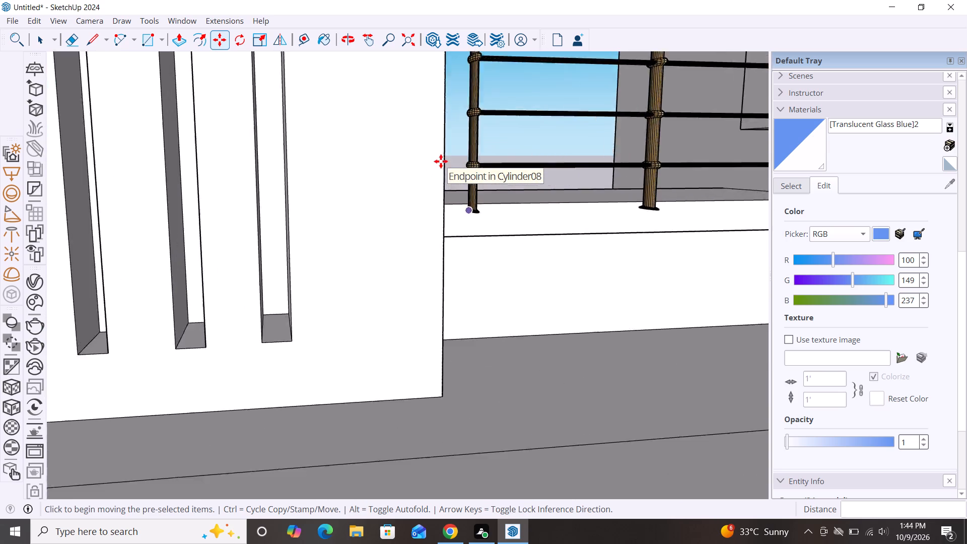
{"action": "scroll", "coordinate": [441, 161], "scroll_direction": "up", "scroll_amount": 9}
{"action": "scroll", "coordinate": [441, 161], "scroll_direction": "down", "scroll_amount": 7}
{"action": "scroll", "coordinate": [444, 213], "scroll_direction": "down", "scroll_amount": 13}
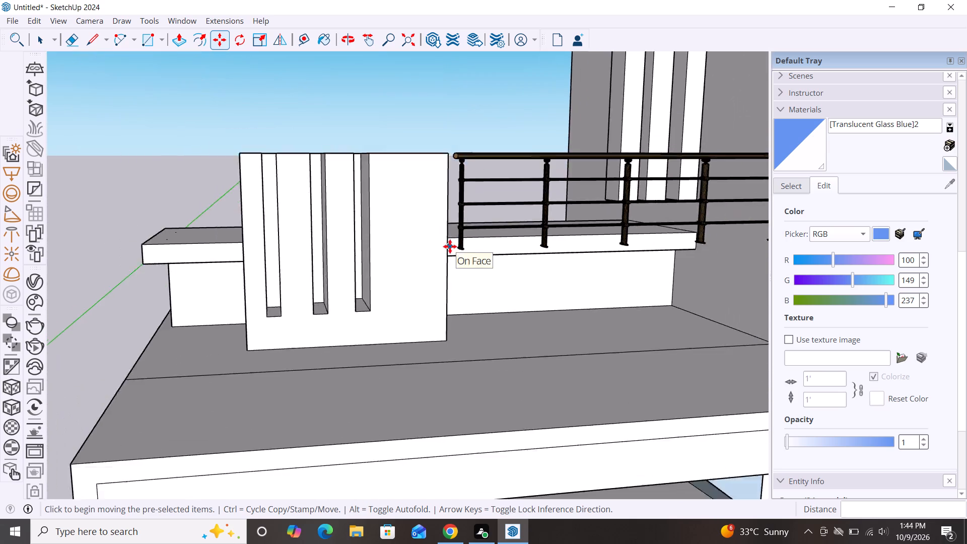
{"action": "scroll", "coordinate": [450, 246], "scroll_direction": "down", "scroll_amount": 2}
{"action": "scroll", "coordinate": [387, 244], "scroll_direction": "down", "scroll_amount": 18}
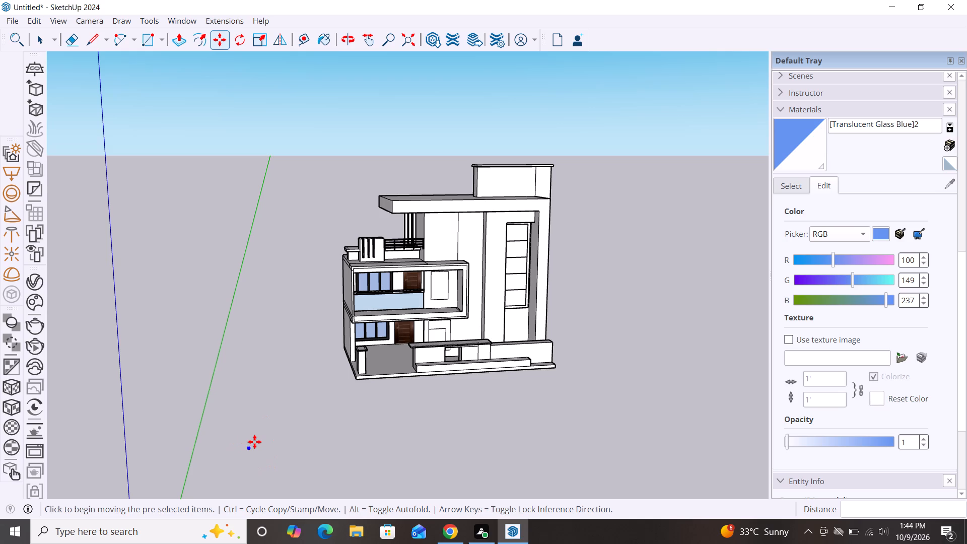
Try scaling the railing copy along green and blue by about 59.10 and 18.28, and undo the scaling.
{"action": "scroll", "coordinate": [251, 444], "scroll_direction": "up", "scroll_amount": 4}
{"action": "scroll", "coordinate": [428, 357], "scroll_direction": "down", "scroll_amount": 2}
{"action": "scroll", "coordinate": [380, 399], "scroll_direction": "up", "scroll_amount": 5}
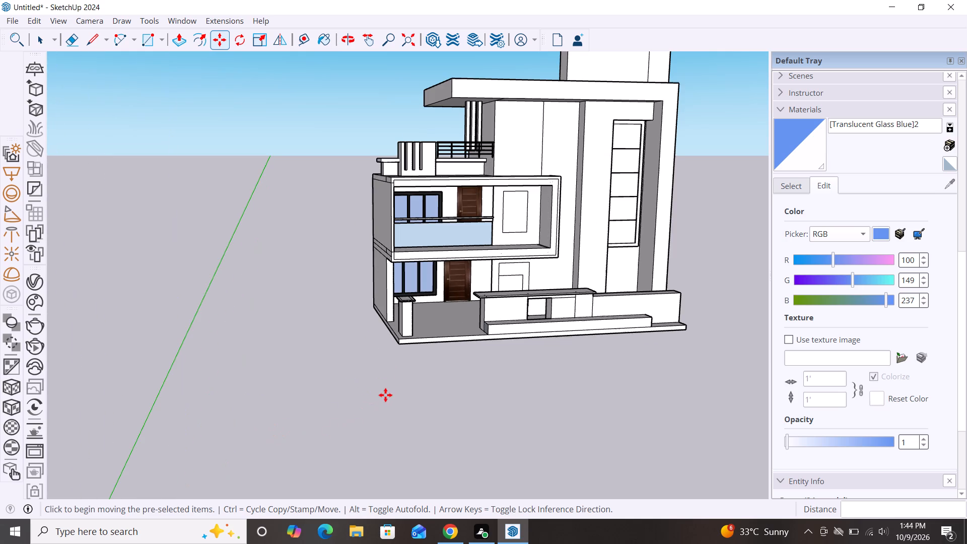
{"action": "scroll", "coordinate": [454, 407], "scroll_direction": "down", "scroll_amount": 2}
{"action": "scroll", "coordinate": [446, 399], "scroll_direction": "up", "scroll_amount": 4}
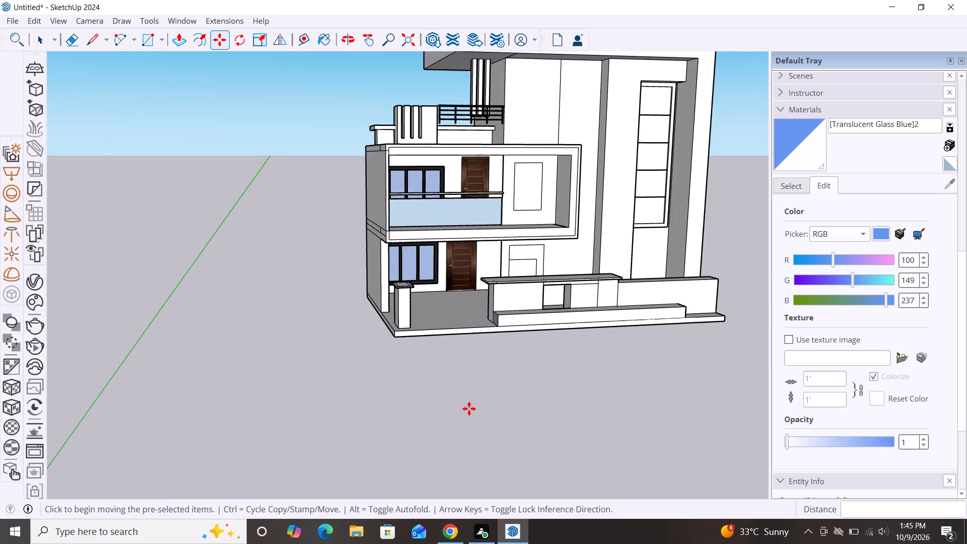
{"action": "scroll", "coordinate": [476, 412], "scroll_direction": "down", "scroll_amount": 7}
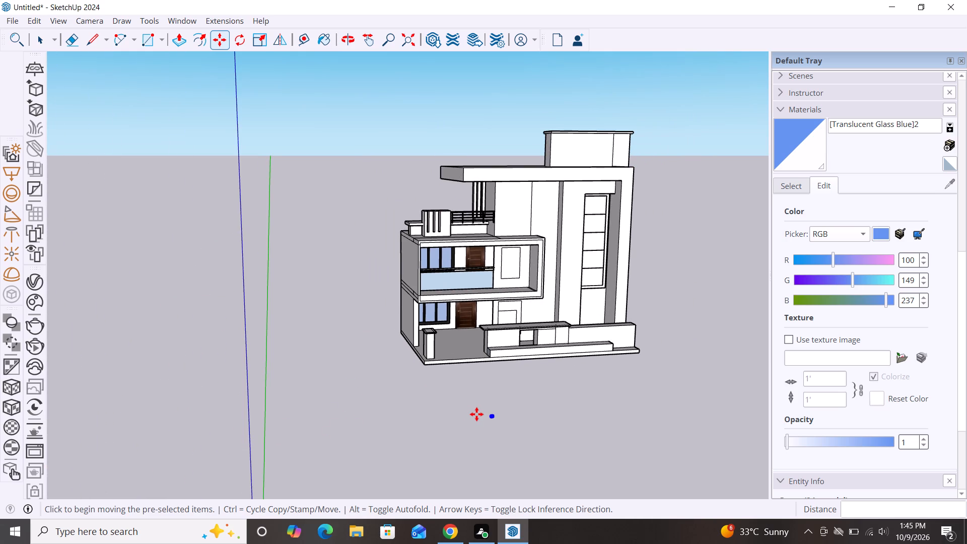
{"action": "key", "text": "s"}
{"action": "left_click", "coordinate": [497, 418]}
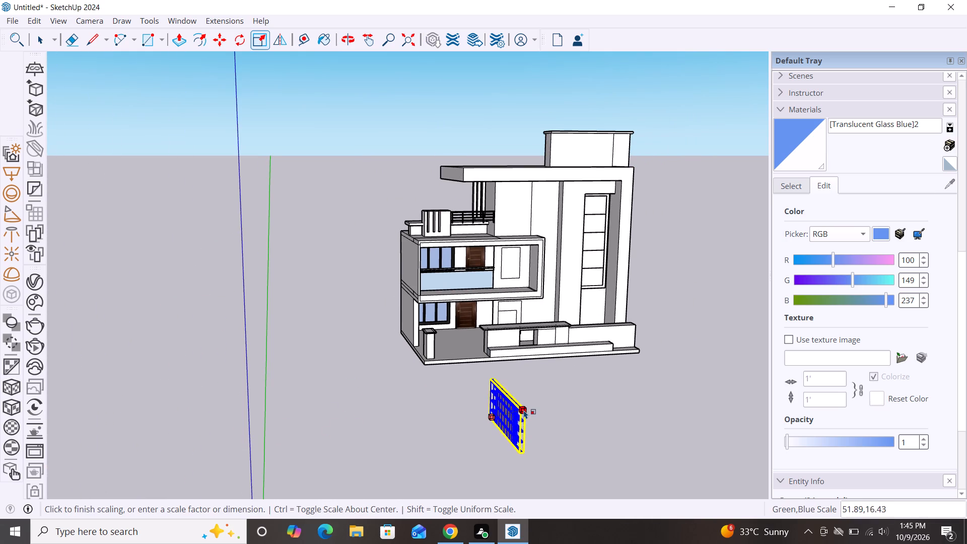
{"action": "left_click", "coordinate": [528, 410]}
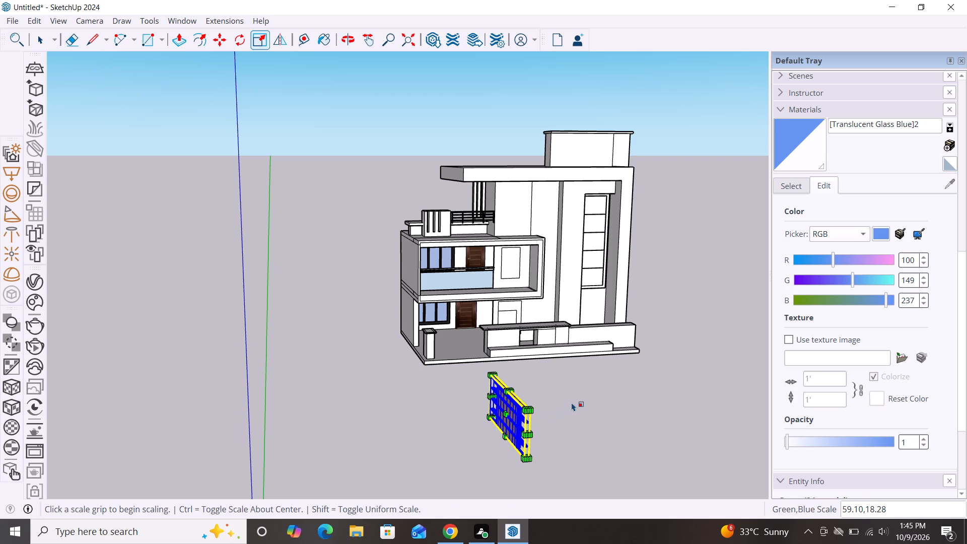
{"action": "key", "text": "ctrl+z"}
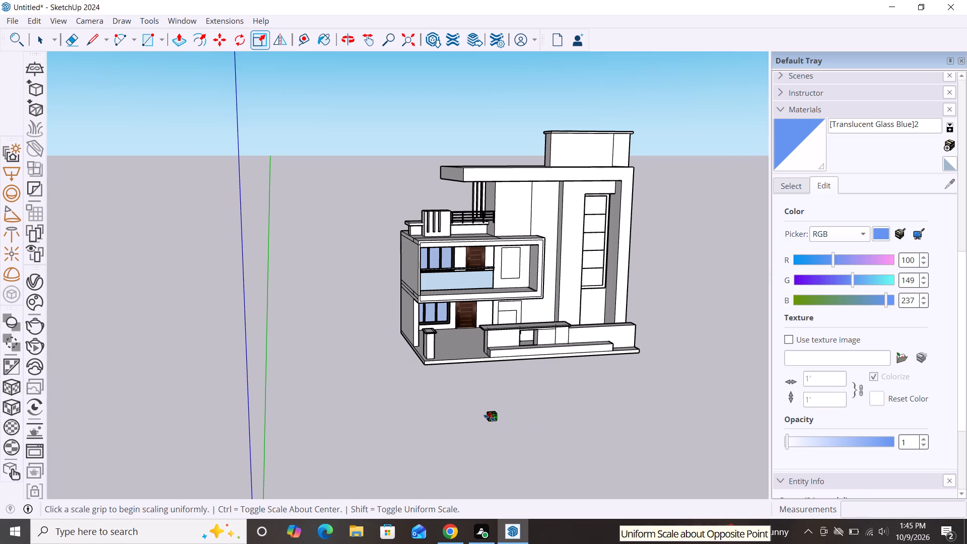
Scale the railing copy up uniformly by a factor of about 13.26.
{"action": "left_click", "coordinate": [489, 418]}
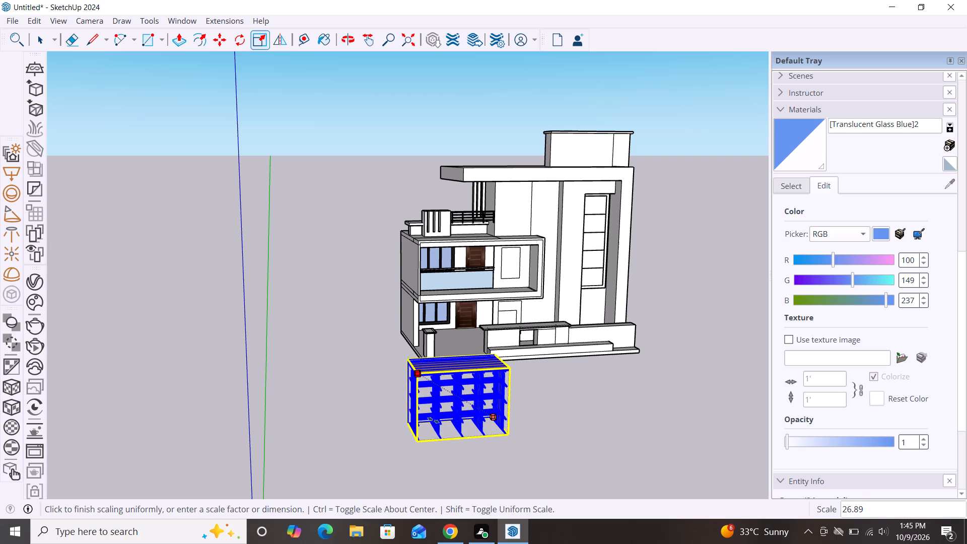
{"action": "left_click", "coordinate": [464, 414]}
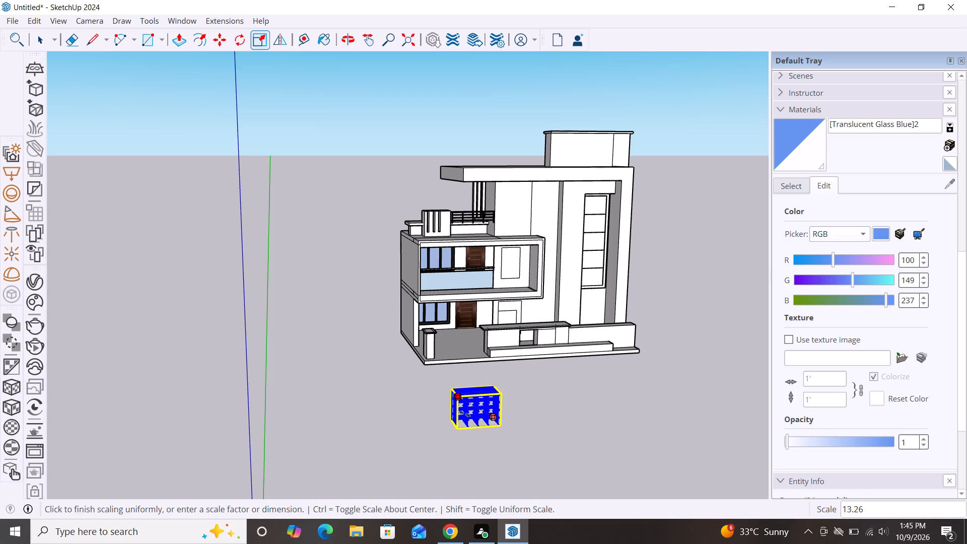
Move the enlarged railing copy from the ground in front of the house up toward the terrace corner.
{"action": "key", "text": "m"}
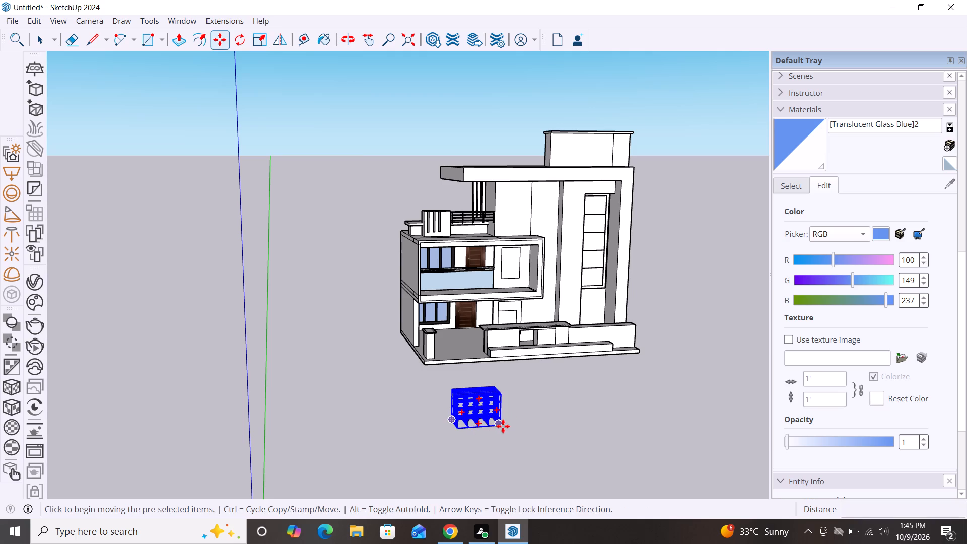
{"action": "left_click", "coordinate": [503, 426]}
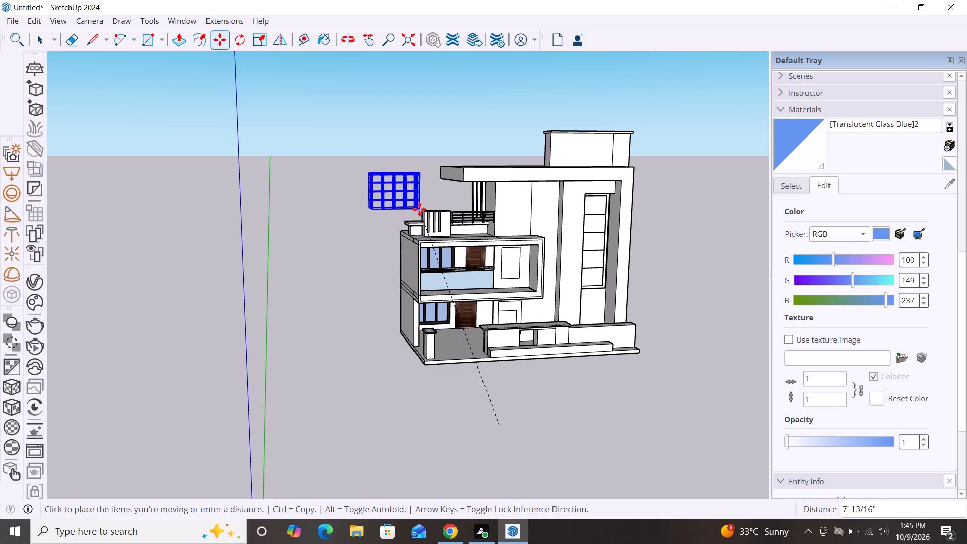
{"action": "scroll", "coordinate": [419, 209], "scroll_direction": "up", "scroll_amount": 11}
{"action": "scroll", "coordinate": [427, 223], "scroll_direction": "down", "scroll_amount": 2}
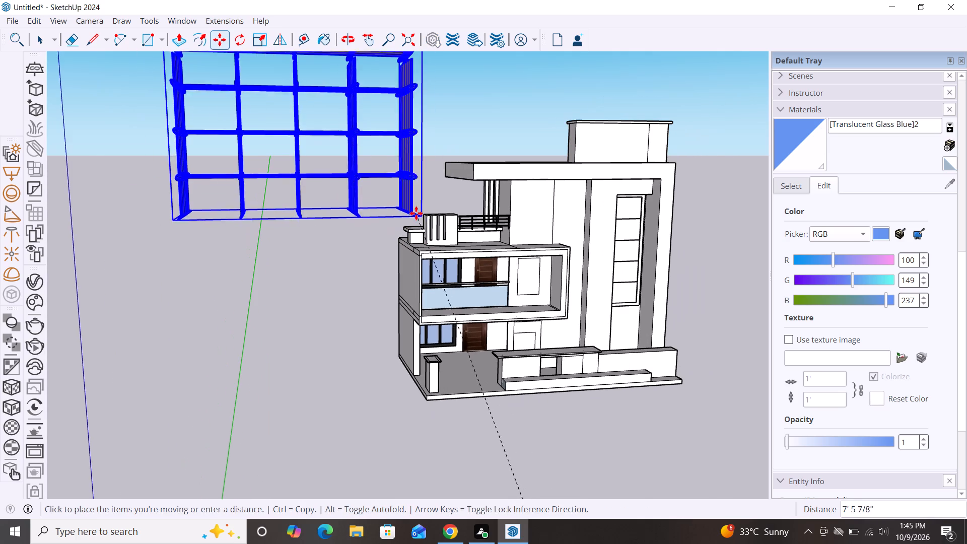
{"action": "left_click", "coordinate": [405, 206]}
{"action": "scroll", "coordinate": [444, 234], "scroll_direction": "down", "scroll_amount": 4}
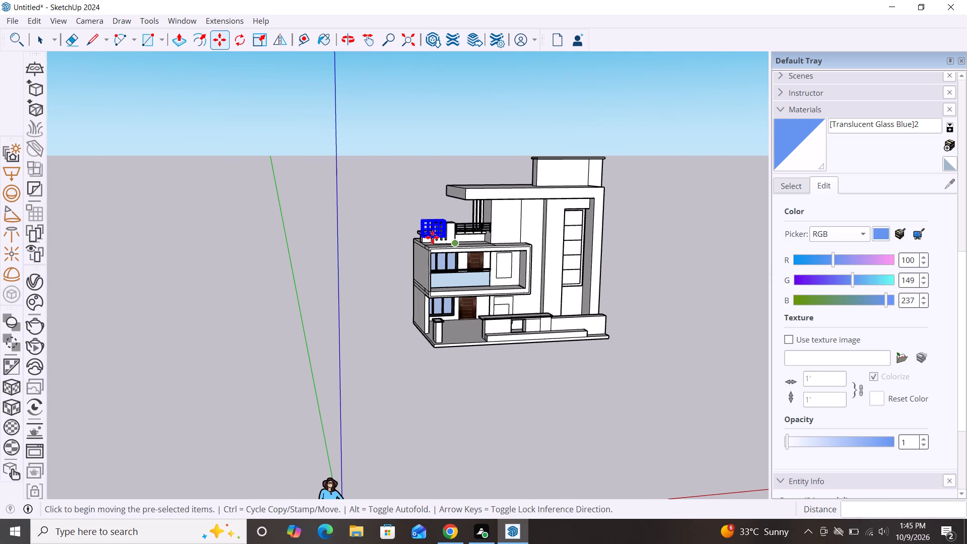
{"action": "left_click", "coordinate": [421, 237]}
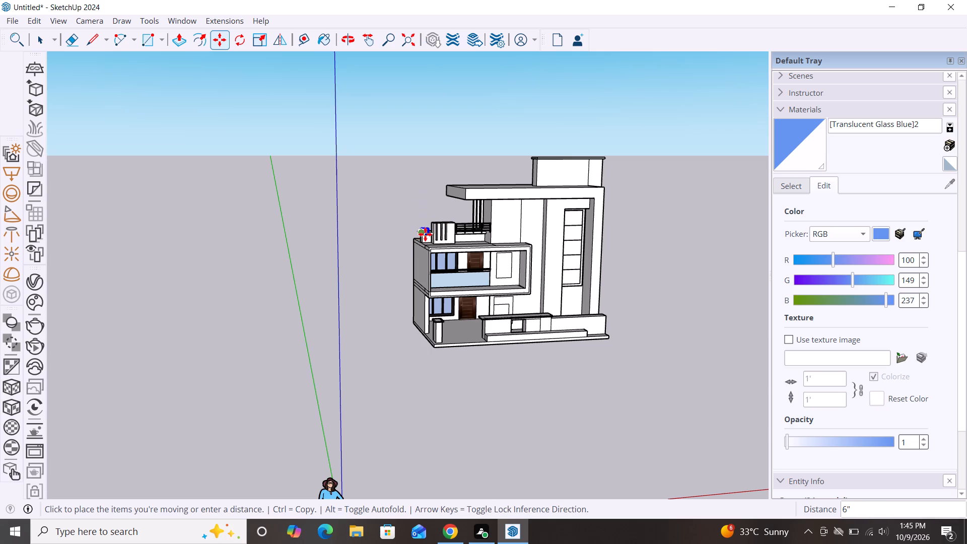
{"action": "left_click", "coordinate": [427, 233]}
{"action": "scroll", "coordinate": [448, 253], "scroll_direction": "up", "scroll_amount": 7}
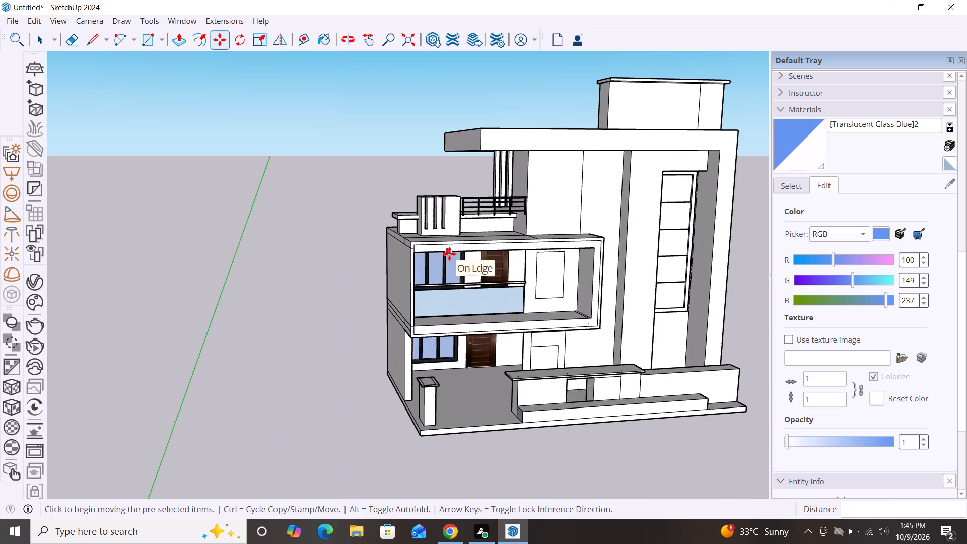
{"action": "scroll", "coordinate": [451, 256], "scroll_direction": "down", "scroll_amount": 11}
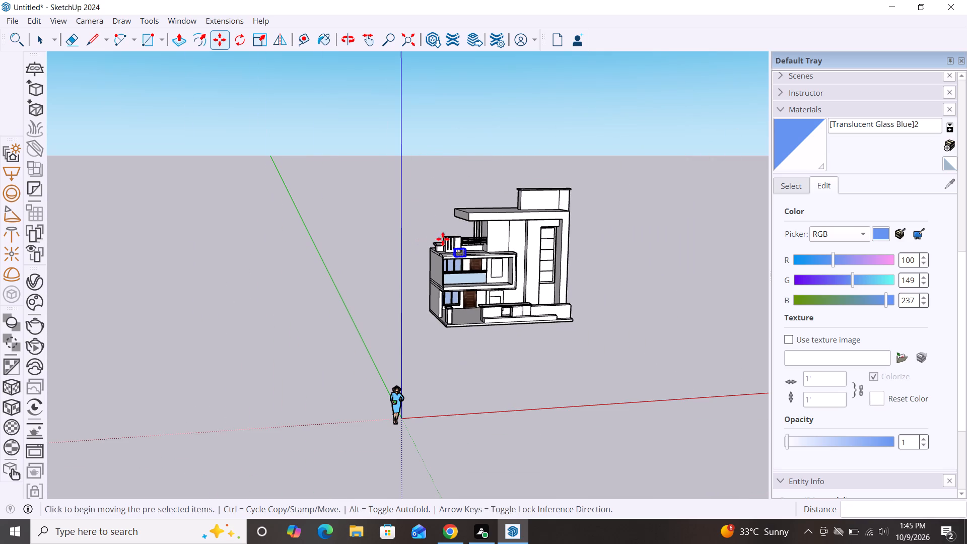
{"action": "left_click", "coordinate": [456, 258]}
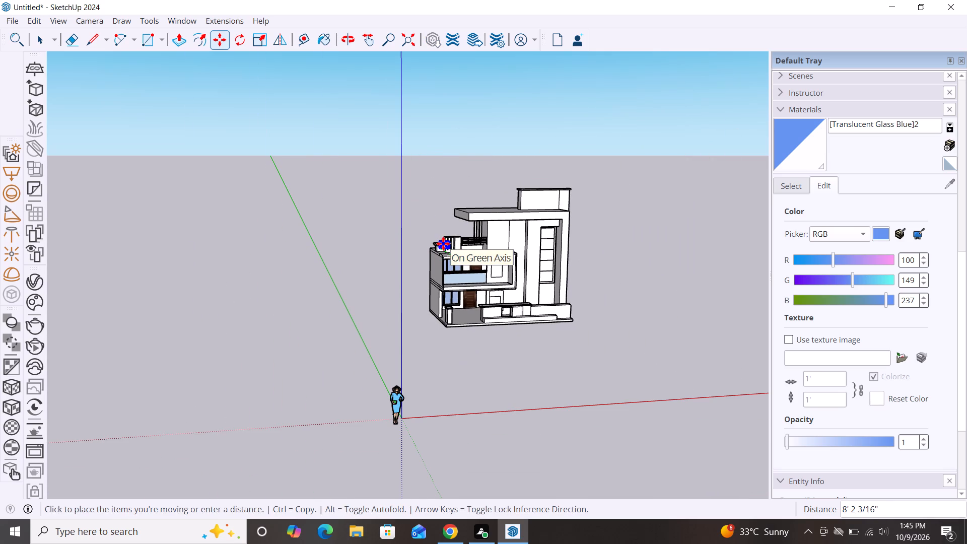
{"action": "scroll", "coordinate": [443, 242], "scroll_direction": "up", "scroll_amount": 14}
{"action": "left_click", "coordinate": [442, 242]}
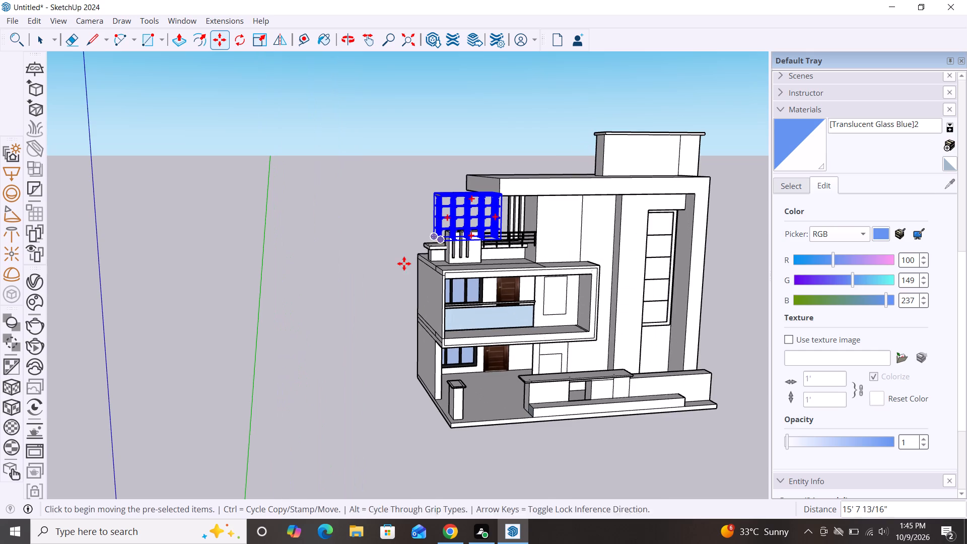
{"action": "left_click", "coordinate": [433, 239]}
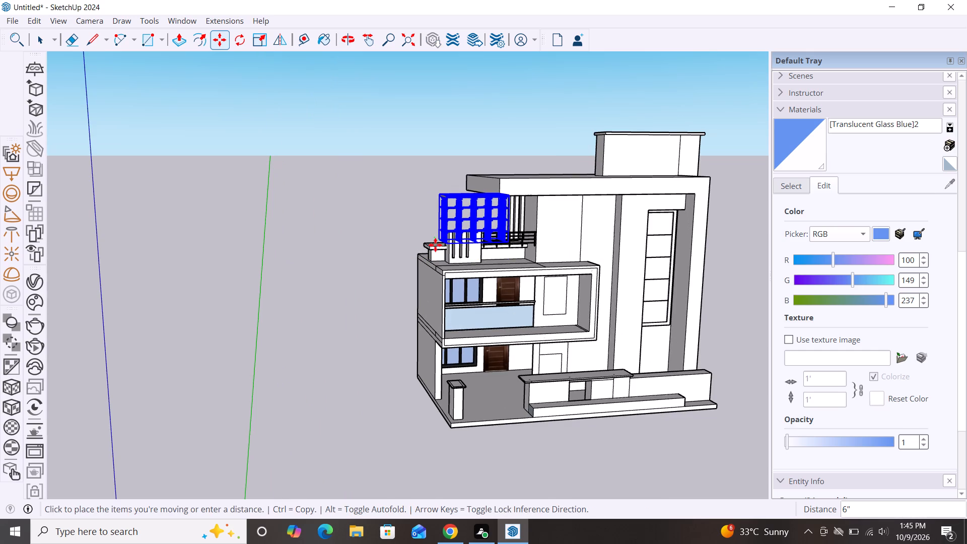
{"action": "left_click", "coordinate": [436, 250]}
Move the railing copy from the open space beside the house onto the terrace's corner parapet.
{"action": "scroll", "coordinate": [473, 263], "scroll_direction": "up", "scroll_amount": 5}
{"action": "scroll", "coordinate": [496, 233], "scroll_direction": "down", "scroll_amount": 3}
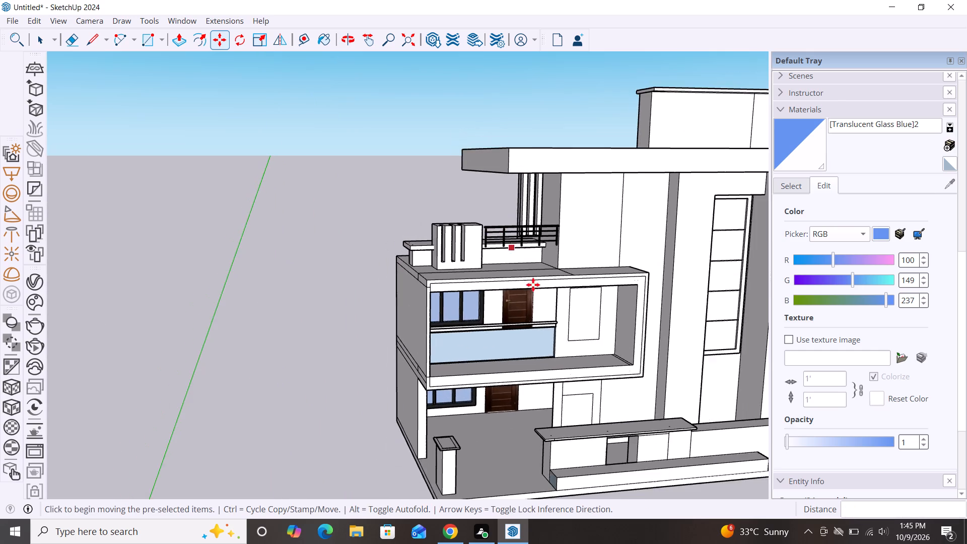
{"action": "scroll", "coordinate": [521, 306], "scroll_direction": "down", "scroll_amount": 6}
{"action": "middle_click_drag", "start_coordinate": [436, 363], "coordinate": [529, 365], "text": "alt"}
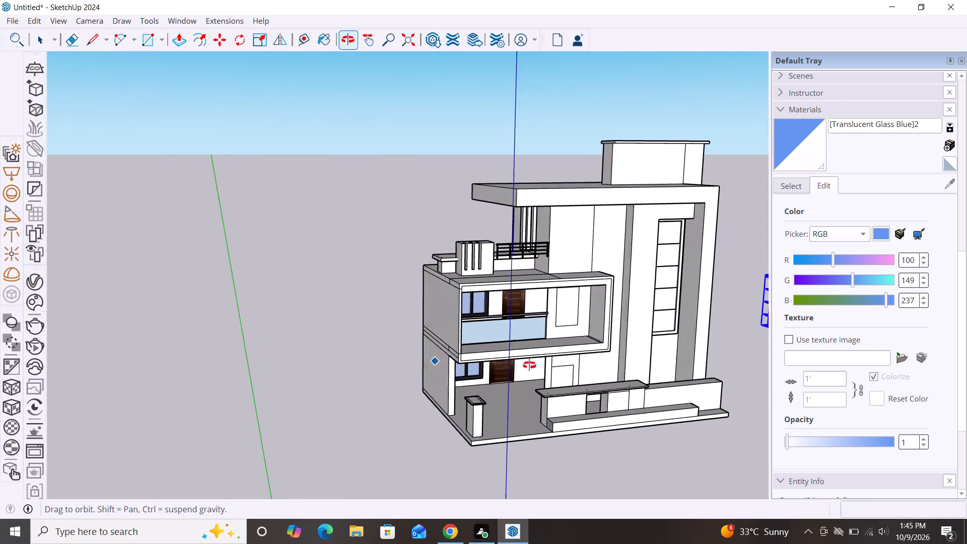
{"action": "middle_click_drag", "start_coordinate": [529, 365], "coordinate": [685, 371], "text": "alt"}
{"action": "scroll", "coordinate": [352, 274], "scroll_direction": "down", "scroll_amount": 8}
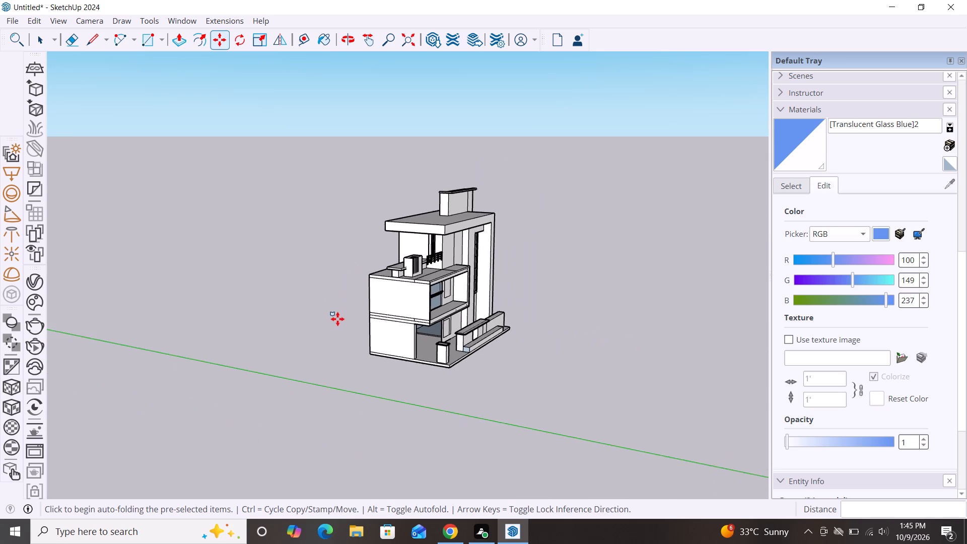
{"action": "scroll", "coordinate": [337, 319], "scroll_direction": "down", "scroll_amount": 2}
{"action": "middle_click_drag", "start_coordinate": [365, 360], "coordinate": [493, 386]}
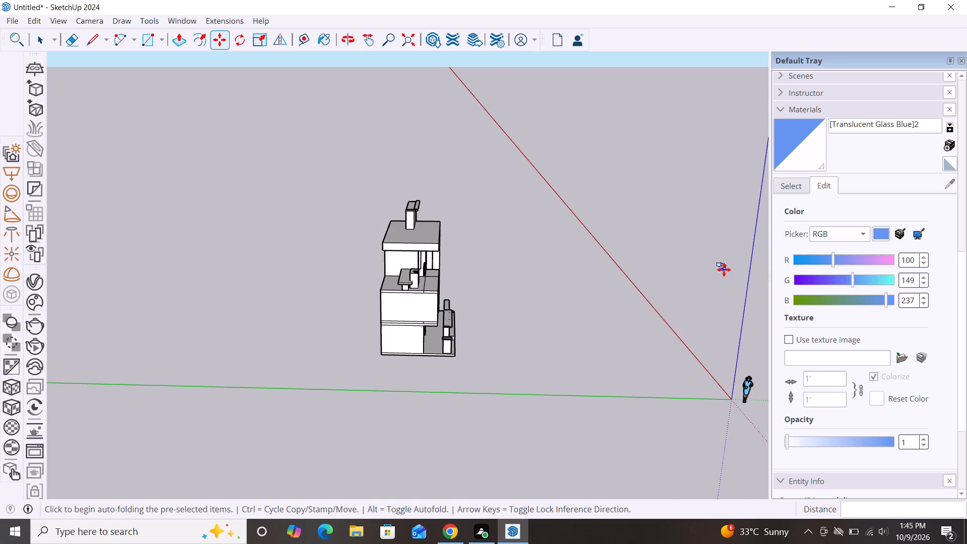
{"action": "left_click", "coordinate": [724, 269]}
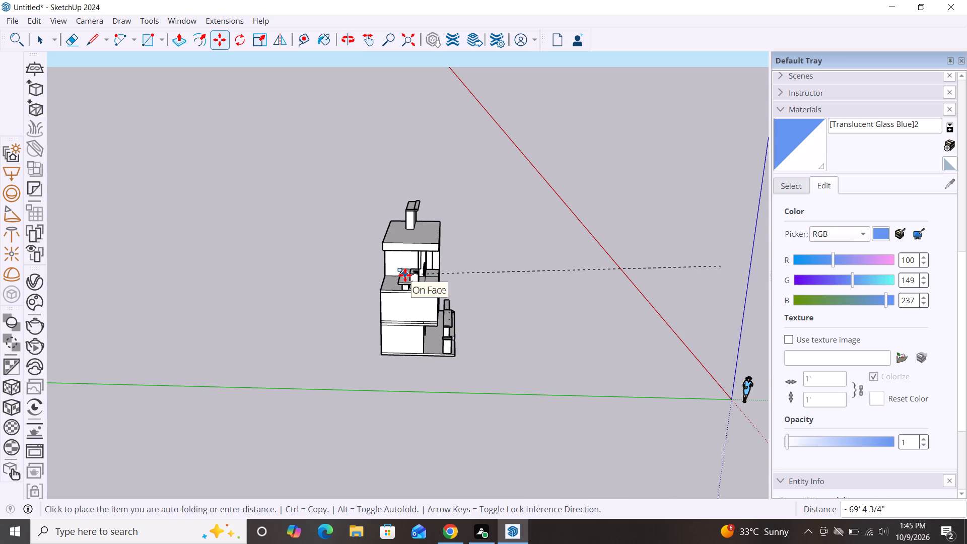
{"action": "left_click", "coordinate": [405, 275]}
Raise the railing copy by about 8 3/8" so that it stands above the parapet's top face.
{"action": "scroll", "coordinate": [406, 274], "scroll_direction": "up", "scroll_amount": 16}
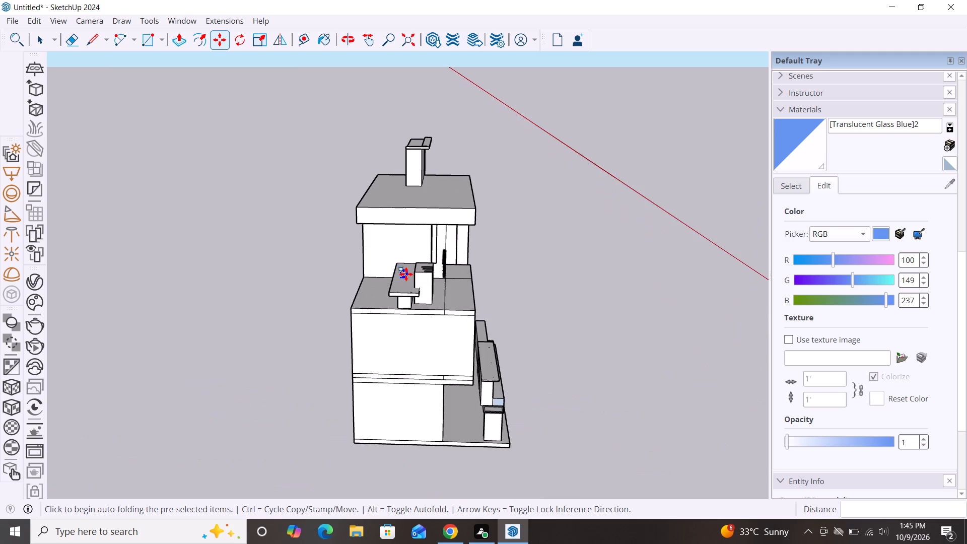
{"action": "scroll", "coordinate": [406, 274], "scroll_direction": "up", "scroll_amount": 18}
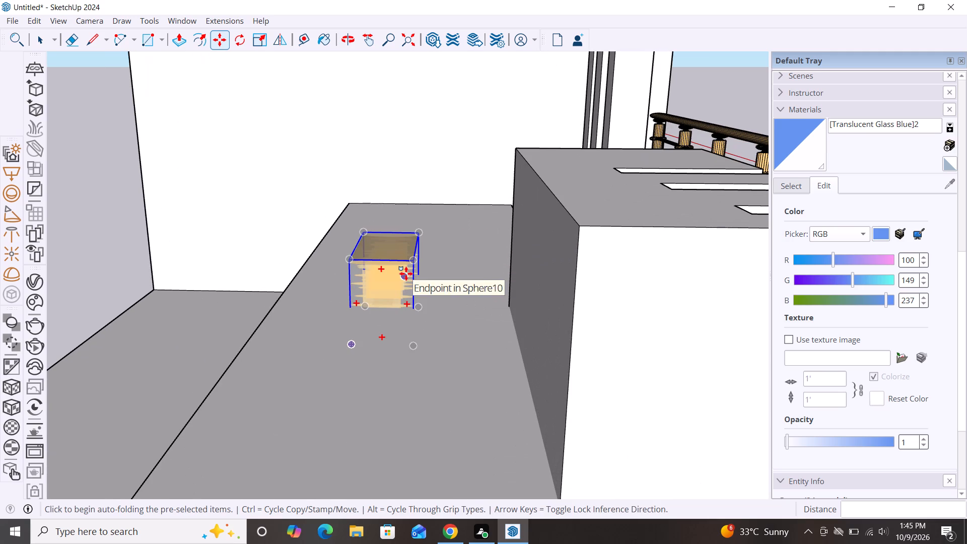
{"action": "key", "text": "s"}
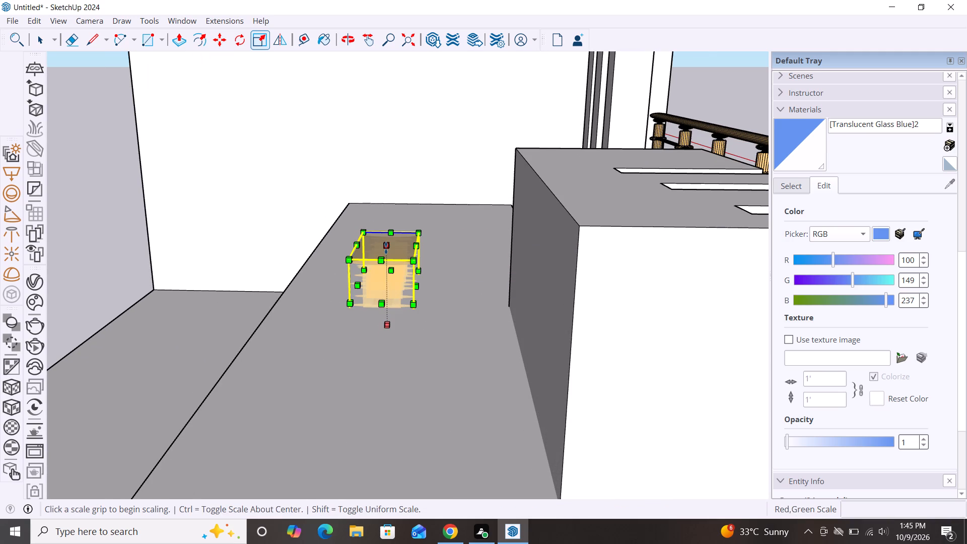
{"action": "key", "text": "m"}
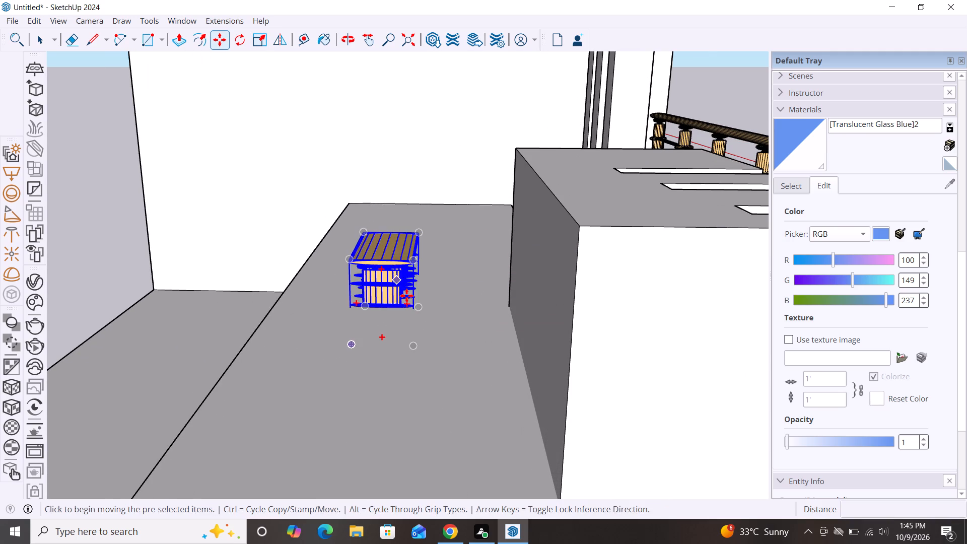
{"action": "left_click", "coordinate": [411, 262]}
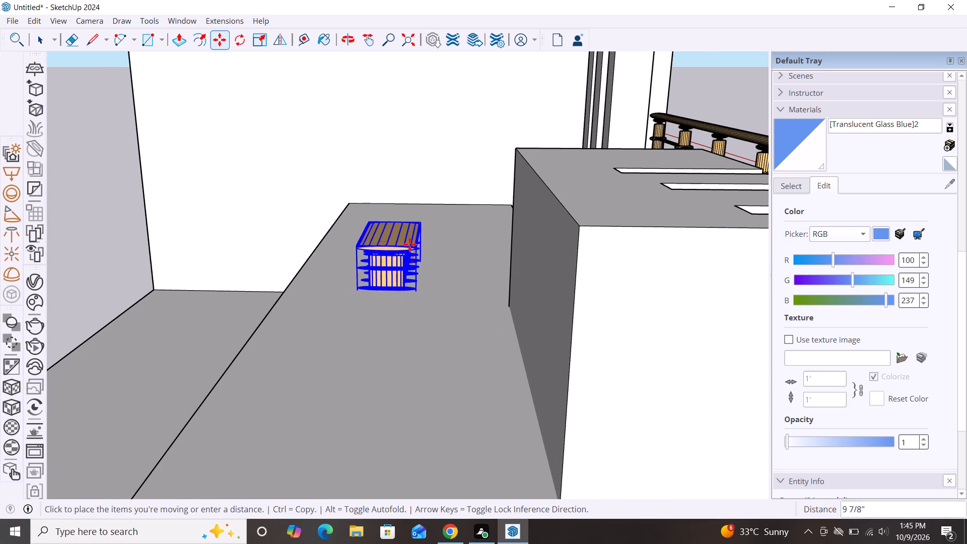
{"action": "left_click", "coordinate": [405, 200]}
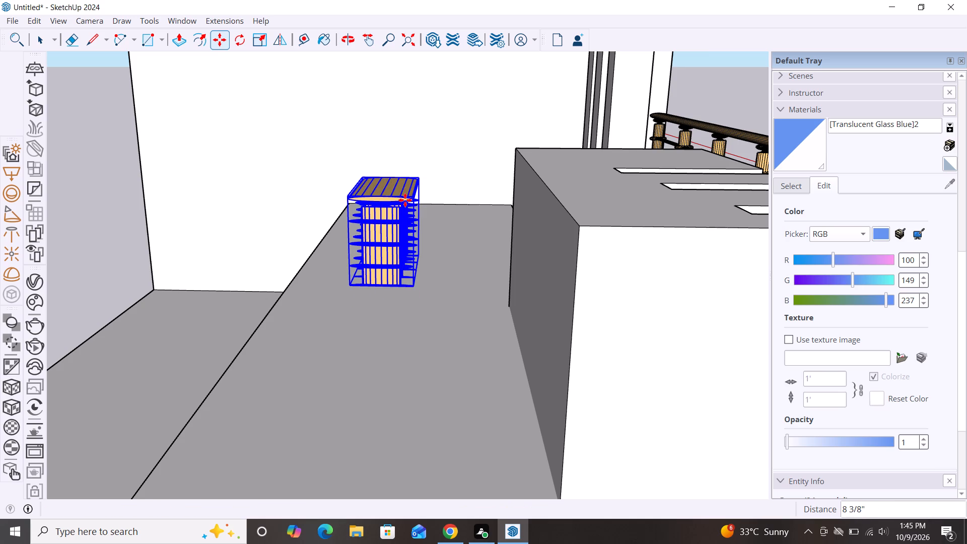
Stretch the railing copy lengthwise along the red axis by a factor of about 2.79.
{"action": "key", "text": "s"}
{"action": "left_click", "coordinate": [382, 243]}
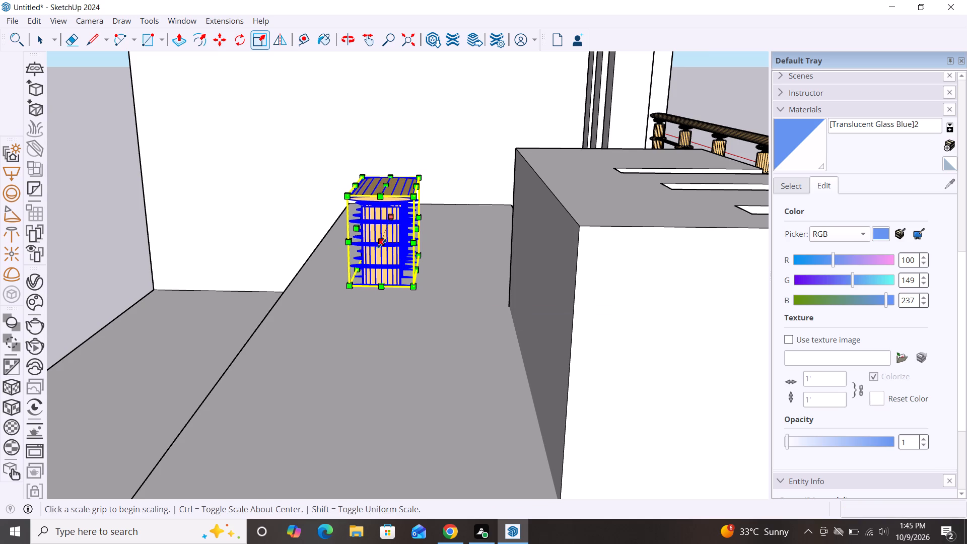
{"action": "left_click", "coordinate": [296, 314]}
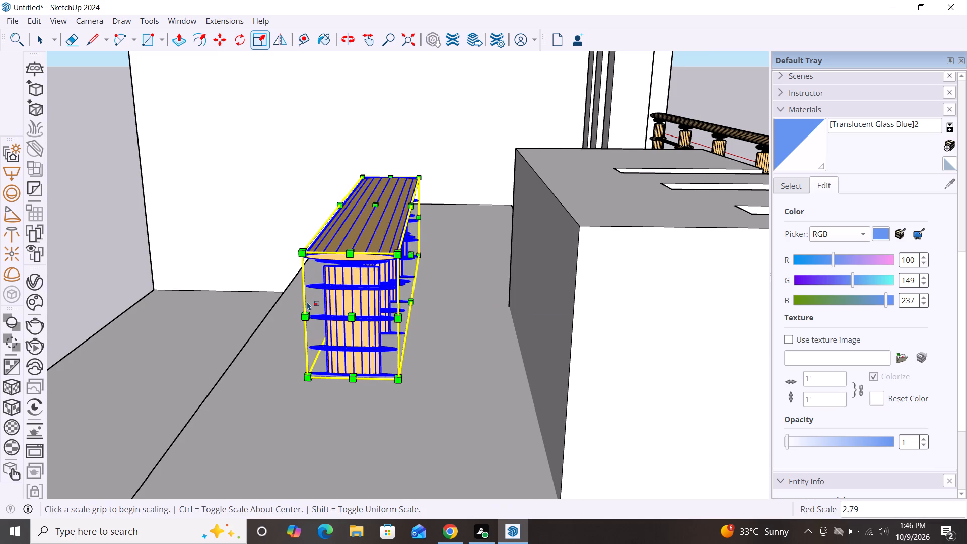
{"action": "scroll", "coordinate": [378, 213], "scroll_direction": "down", "scroll_amount": 8}
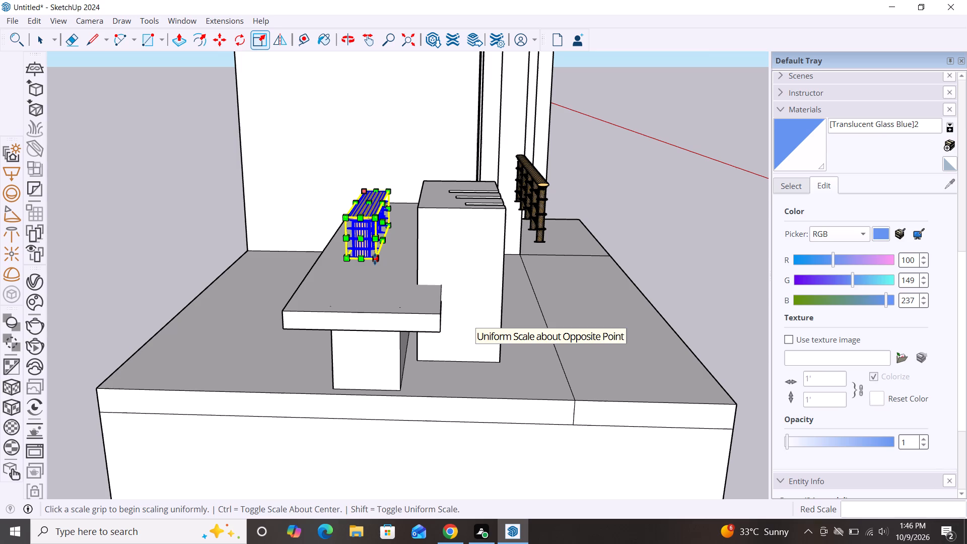
{"action": "key", "text": "s"}
{"action": "scroll", "coordinate": [376, 256], "scroll_direction": "down", "scroll_amount": 1}
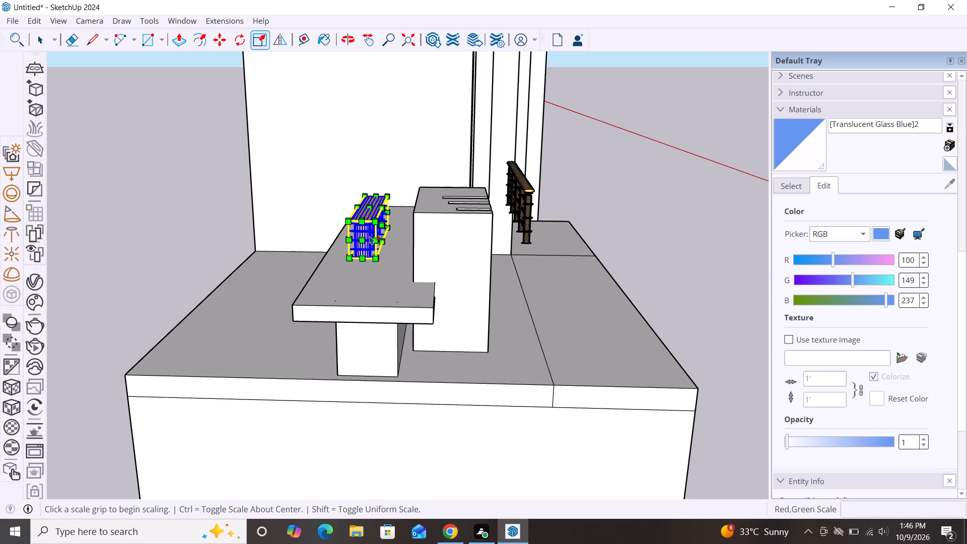
Move the railing copy about 5' 10" from the parapet to the terrace floor in front of the slotted wall panel.
{"action": "key", "text": "m"}
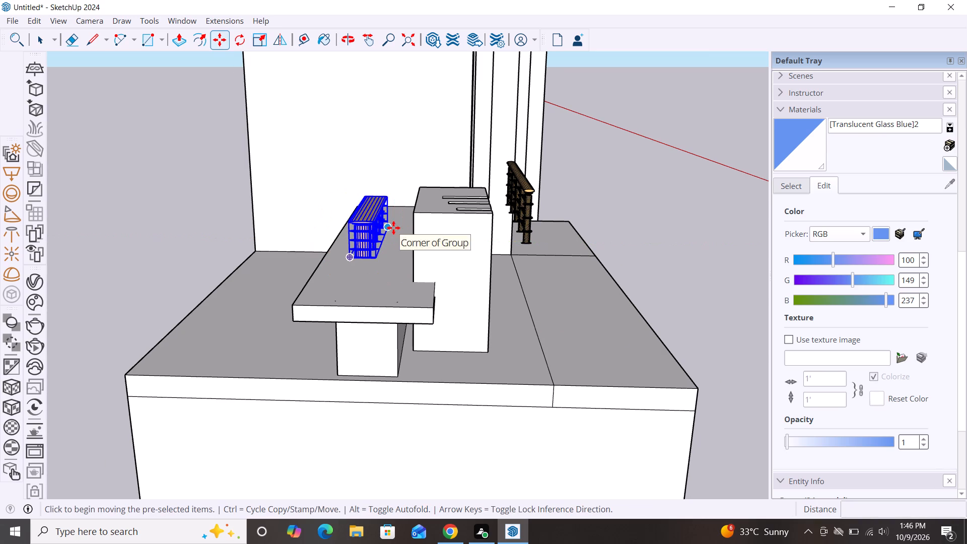
{"action": "left_click", "coordinate": [393, 227]}
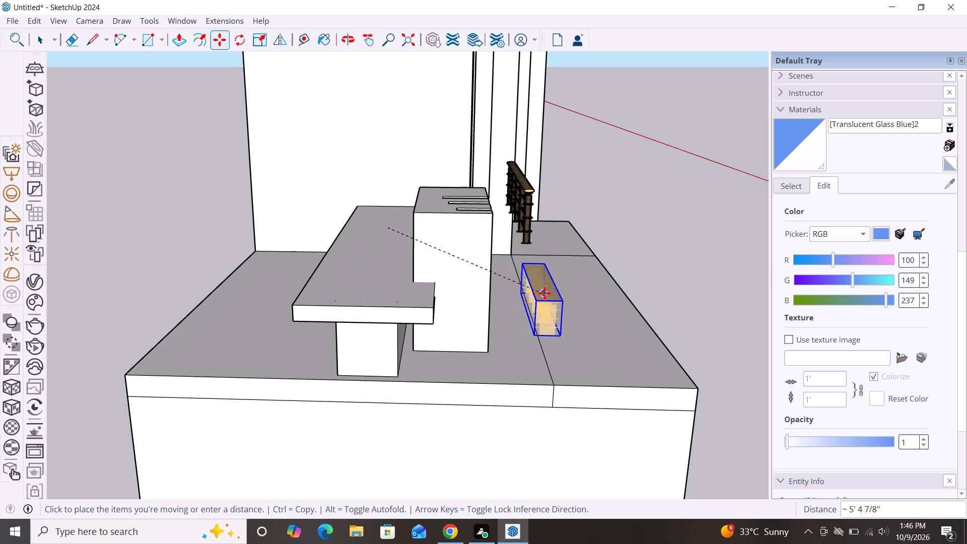
{"action": "left_click", "coordinate": [548, 283]}
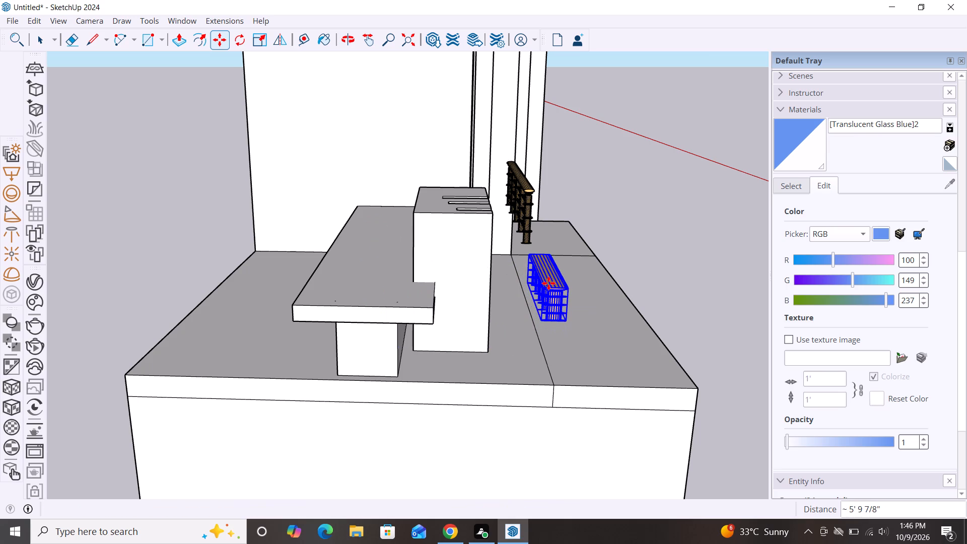
{"action": "key", "text": "space"}
Move the railing copy about 6' 10 1/2" so its end meets the slotted wall panel's outer side, above the corner parapet.
{"action": "scroll", "coordinate": [618, 256], "scroll_direction": "down", "scroll_amount": 1}
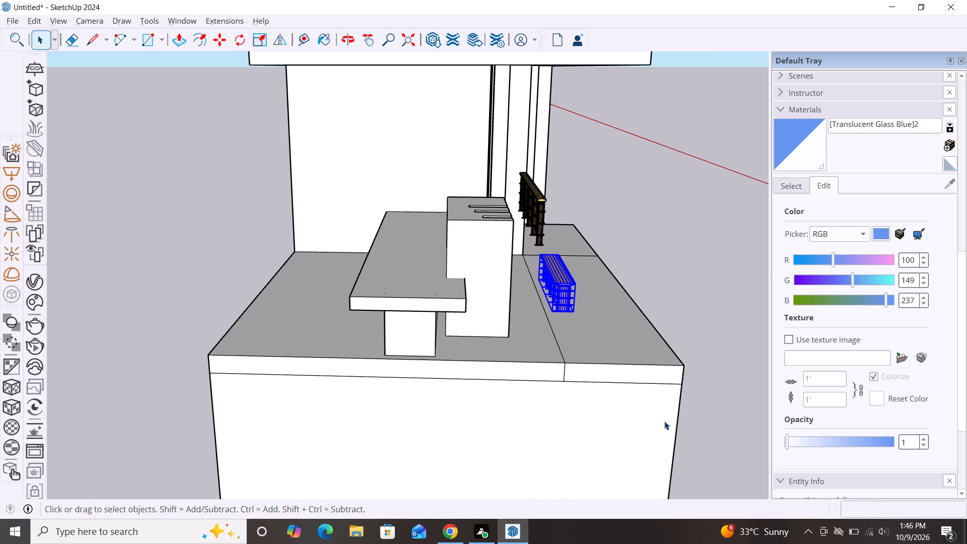
{"action": "middle_click_drag", "start_coordinate": [664, 421], "coordinate": [299, 403], "text": "alt"}
{"action": "scroll", "coordinate": [537, 263], "scroll_direction": "down", "scroll_amount": 3}
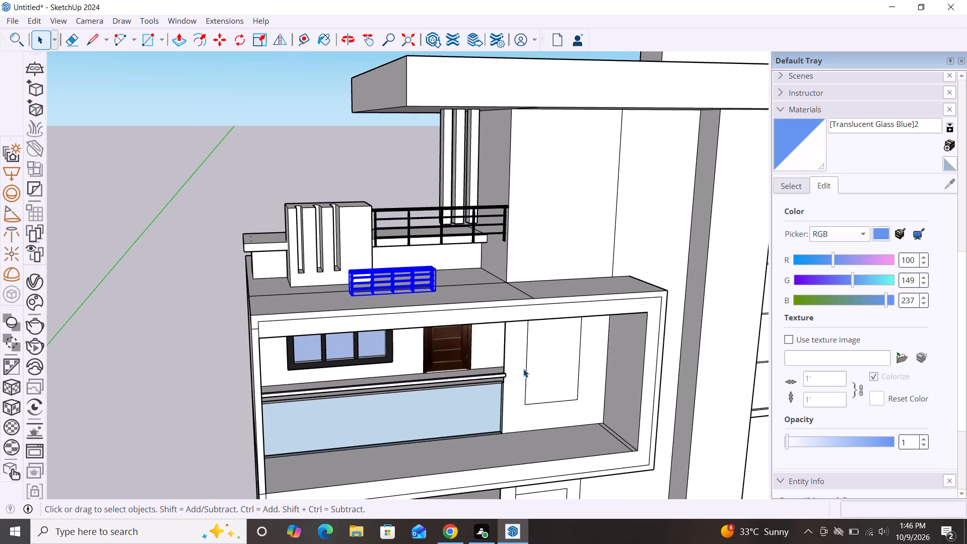
{"action": "middle_click_drag", "start_coordinate": [523, 369], "coordinate": [400, 388], "text": "alt"}
{"action": "middle_click_drag", "start_coordinate": [432, 322], "coordinate": [457, 324], "text": "alt"}
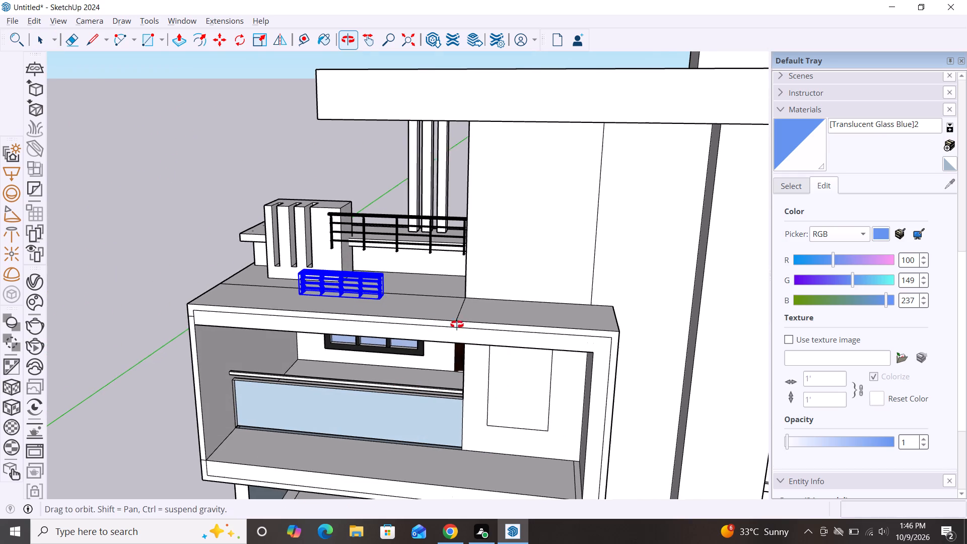
{"action": "middle_click_drag", "start_coordinate": [457, 324], "coordinate": [504, 326], "text": "alt"}
{"action": "scroll", "coordinate": [344, 287], "scroll_direction": "up", "scroll_amount": 2}
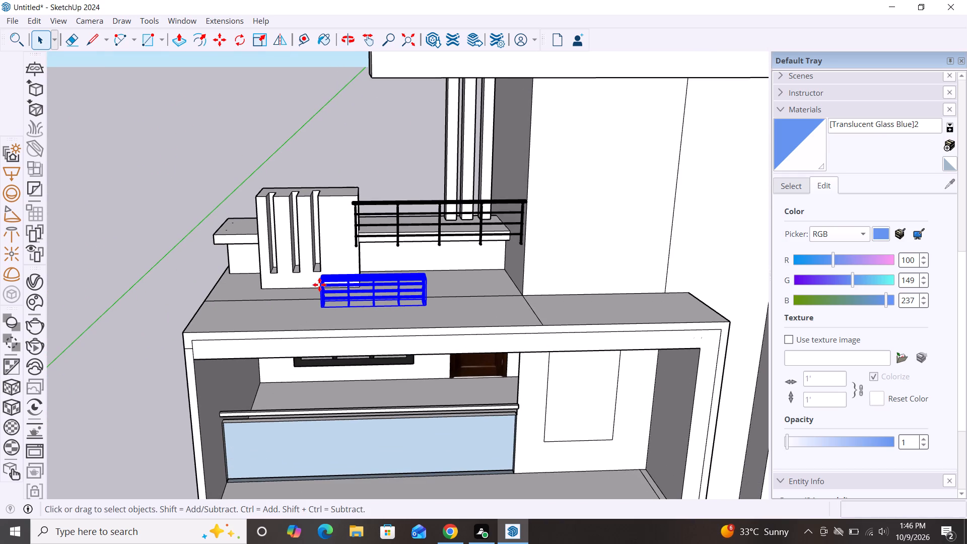
{"action": "key", "text": "m"}
{"action": "left_click", "coordinate": [430, 281]}
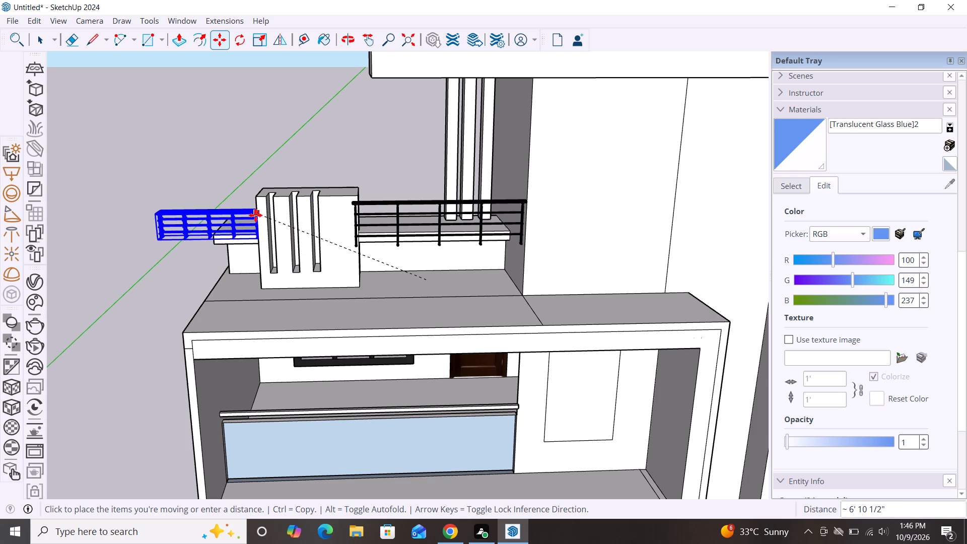
{"action": "left_click", "coordinate": [256, 217]}
{"action": "scroll", "coordinate": [489, 251], "scroll_direction": "down", "scroll_amount": 4}
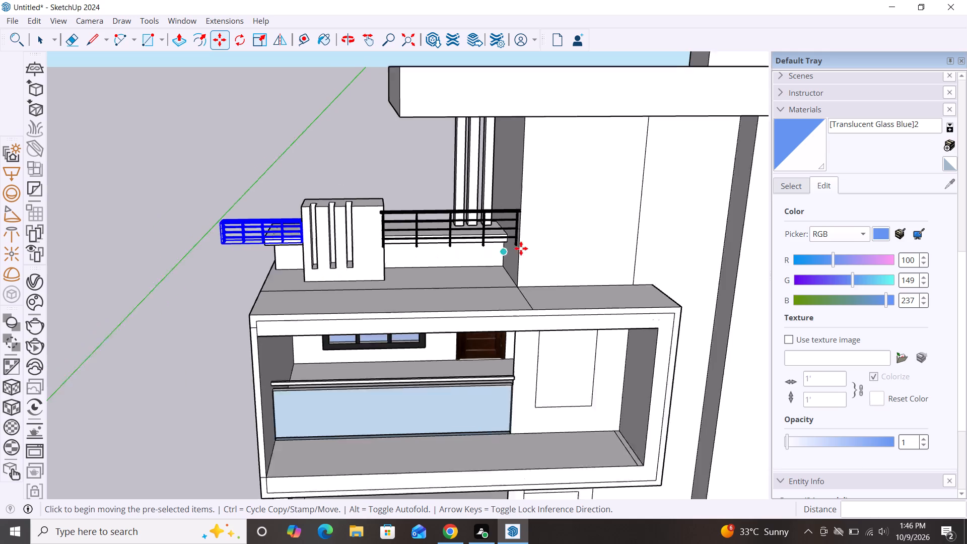
{"action": "scroll", "coordinate": [555, 255], "scroll_direction": "down", "scroll_amount": 2}
{"action": "key", "text": "space"}
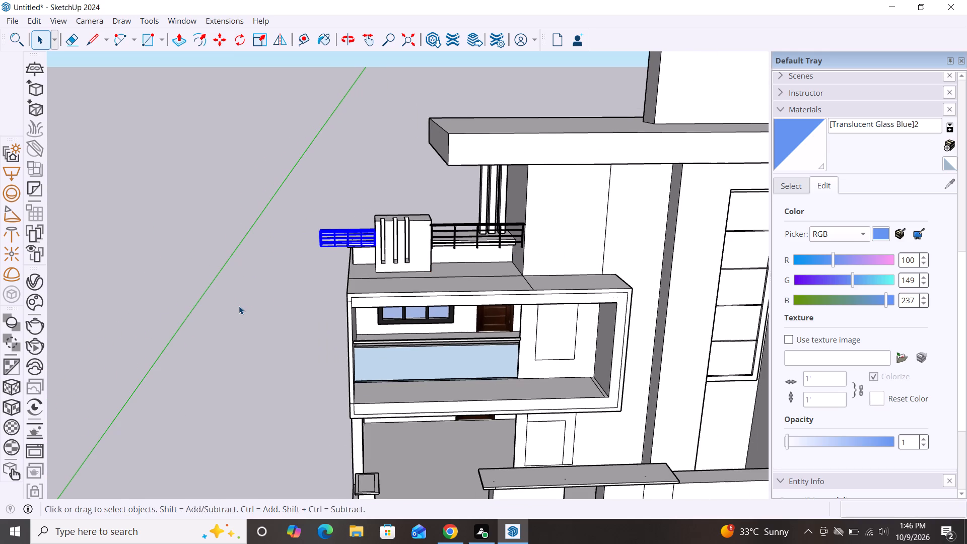
Scale the railing copy beside the slotted panel by about 0.56 along red and 0.73 along green.
{"action": "key", "text": "s"}
{"action": "left_click", "coordinate": [319, 240]}
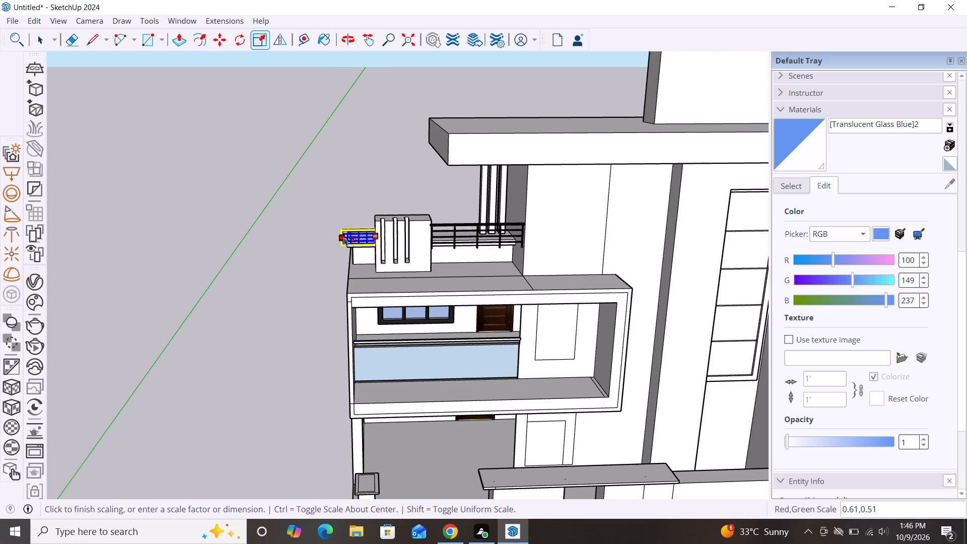
{"action": "left_click", "coordinate": [344, 238]}
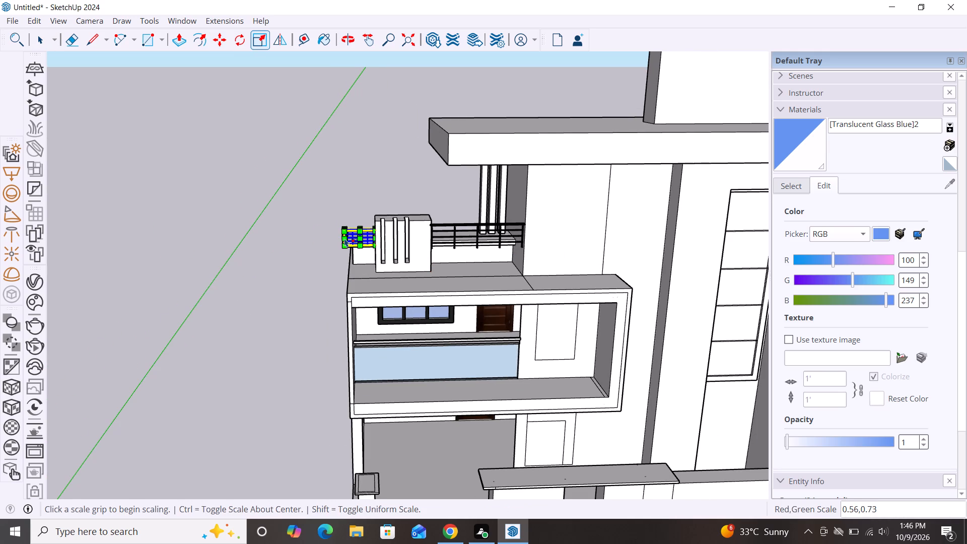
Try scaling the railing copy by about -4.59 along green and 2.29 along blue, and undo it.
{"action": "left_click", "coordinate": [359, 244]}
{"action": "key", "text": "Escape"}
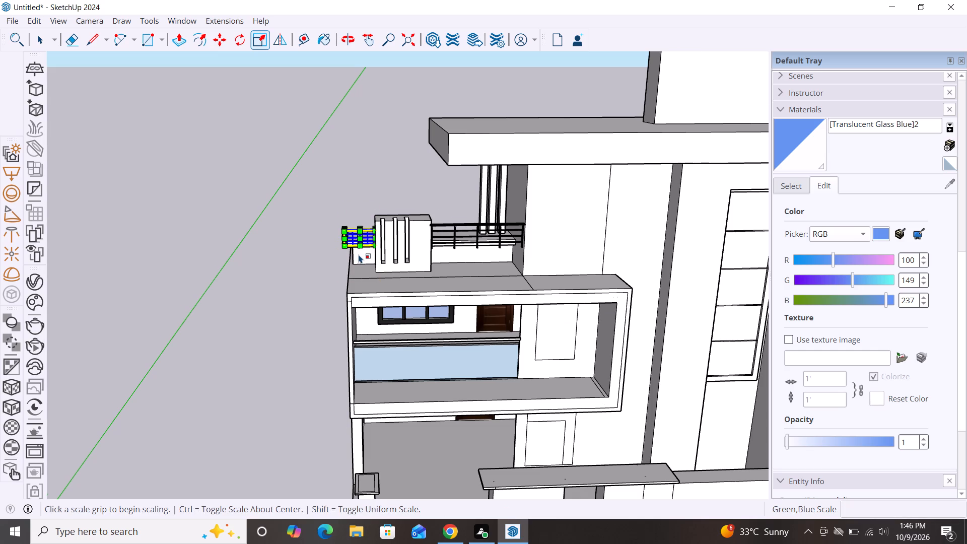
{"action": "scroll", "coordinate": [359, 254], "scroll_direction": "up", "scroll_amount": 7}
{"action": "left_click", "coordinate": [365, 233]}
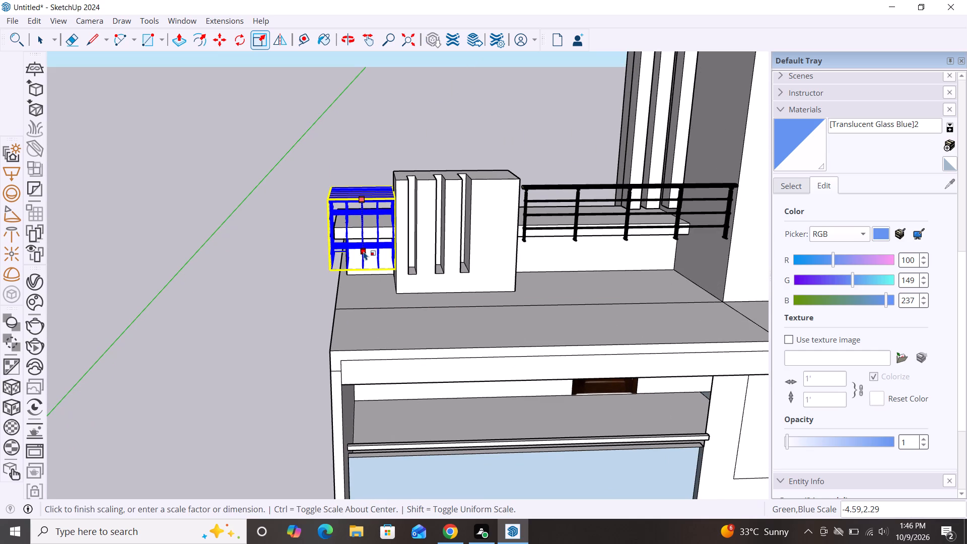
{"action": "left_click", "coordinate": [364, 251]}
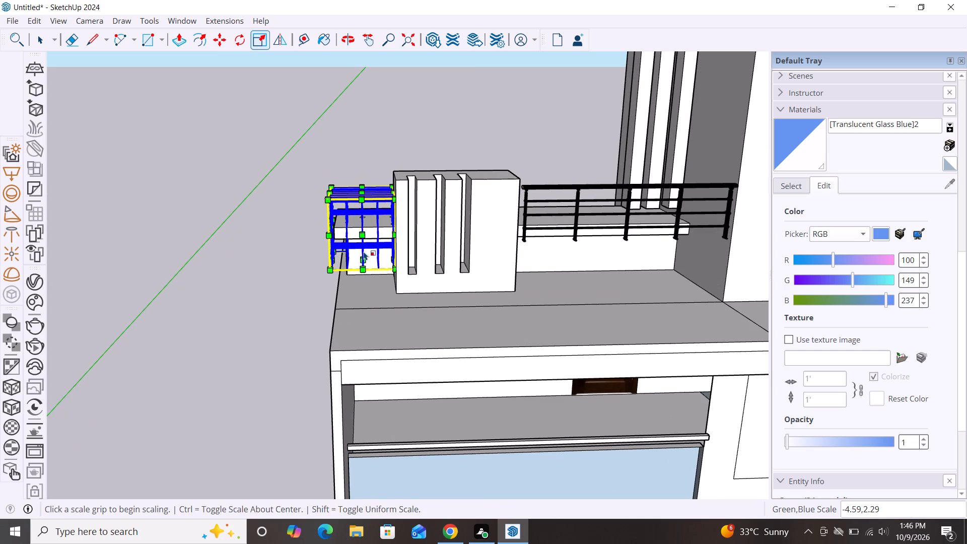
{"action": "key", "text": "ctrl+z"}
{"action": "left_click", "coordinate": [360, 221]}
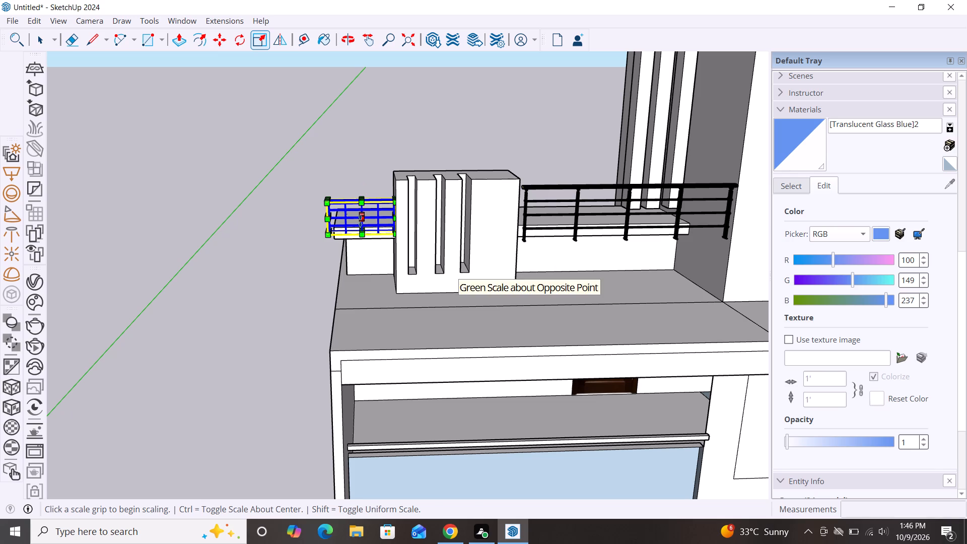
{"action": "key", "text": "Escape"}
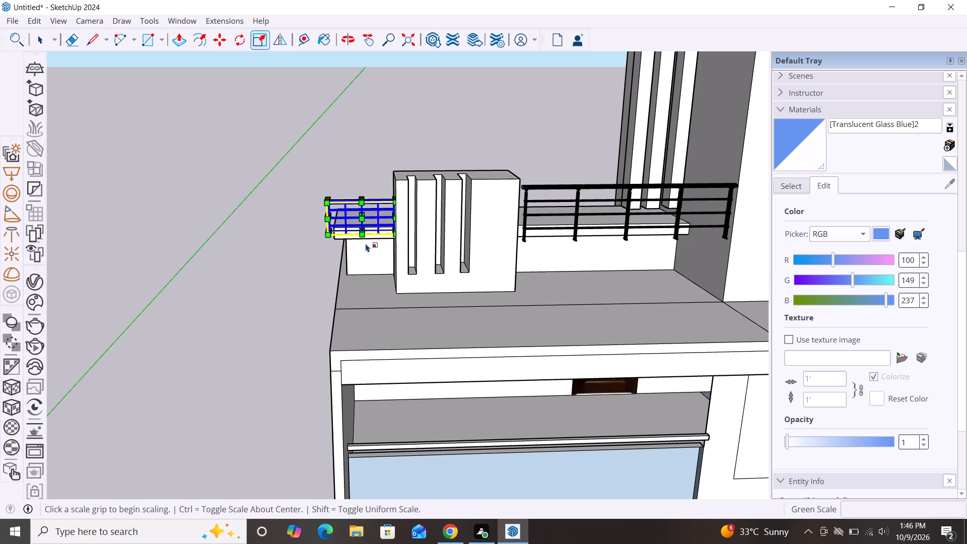
Scale the railing copy by about -1.31 along green and 1.27 along blue, and deselect it.
{"action": "left_click", "coordinate": [364, 237]}
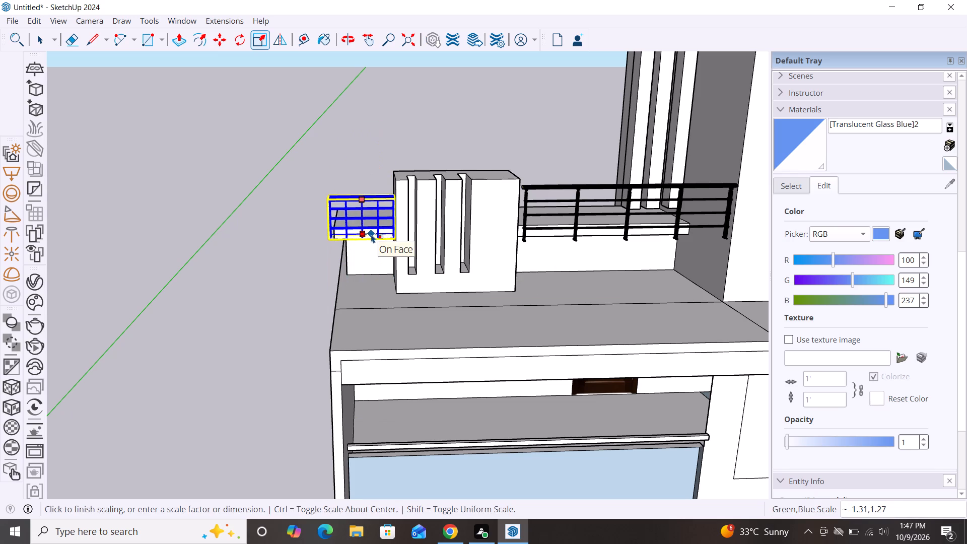
{"action": "left_click", "coordinate": [371, 234]}
{"action": "key", "text": "space"}
{"action": "double_click", "coordinate": [292, 244]}
Move the railing copy about 2' 5 7/8" forward along the green axis, beside the slotted panel.
{"action": "scroll", "coordinate": [274, 229], "scroll_direction": "down", "scroll_amount": 2}
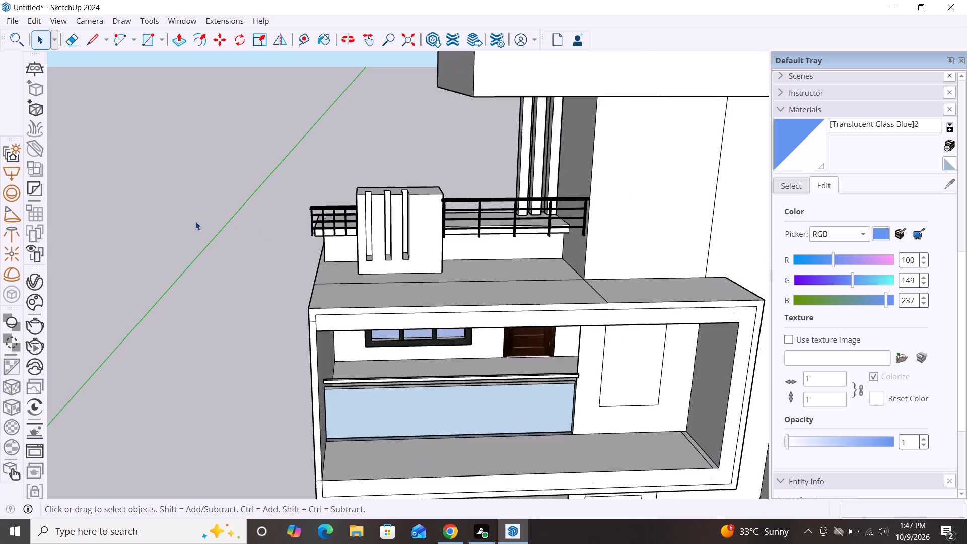
{"action": "scroll", "coordinate": [195, 221], "scroll_direction": "down", "scroll_amount": 3}
{"action": "left_click_drag", "start_coordinate": [350, 214], "coordinate": [359, 206]}
{"action": "scroll", "coordinate": [358, 207], "scroll_direction": "down", "scroll_amount": 2}
{"action": "scroll", "coordinate": [328, 217], "scroll_direction": "up", "scroll_amount": 7}
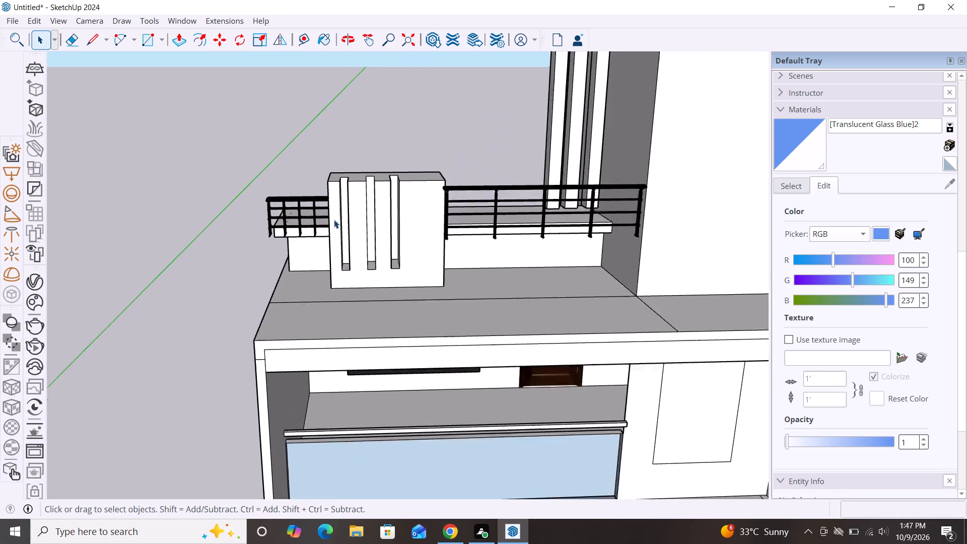
{"action": "scroll", "coordinate": [334, 220], "scroll_direction": "up", "scroll_amount": 2}
{"action": "key", "text": "m"}
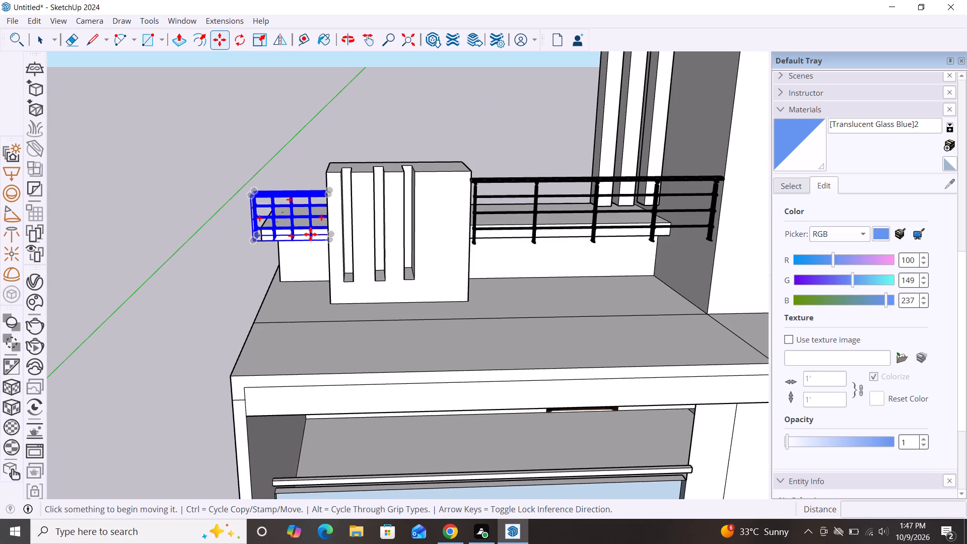
{"action": "left_click", "coordinate": [325, 241]}
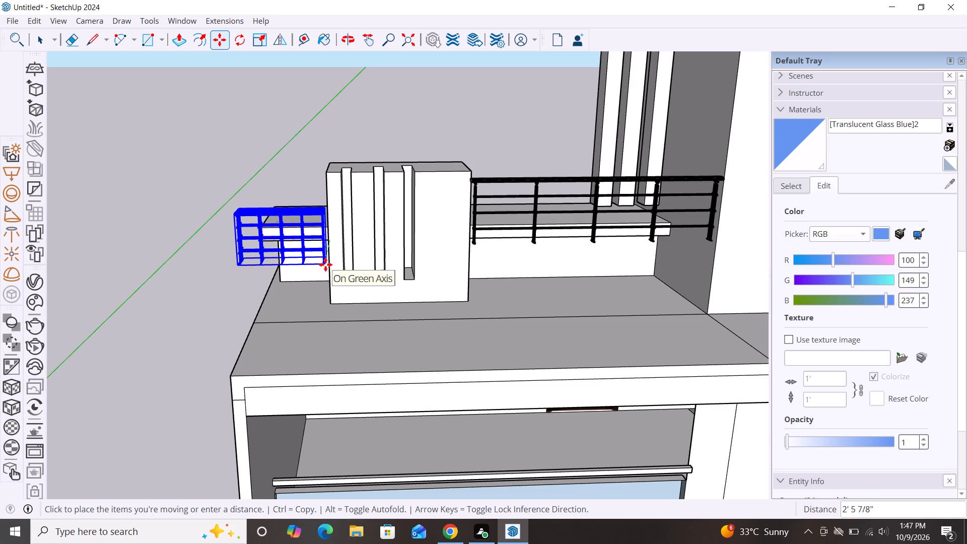
{"action": "left_click", "coordinate": [327, 261]}
{"action": "scroll", "coordinate": [322, 257], "scroll_direction": "up", "scroll_amount": 3}
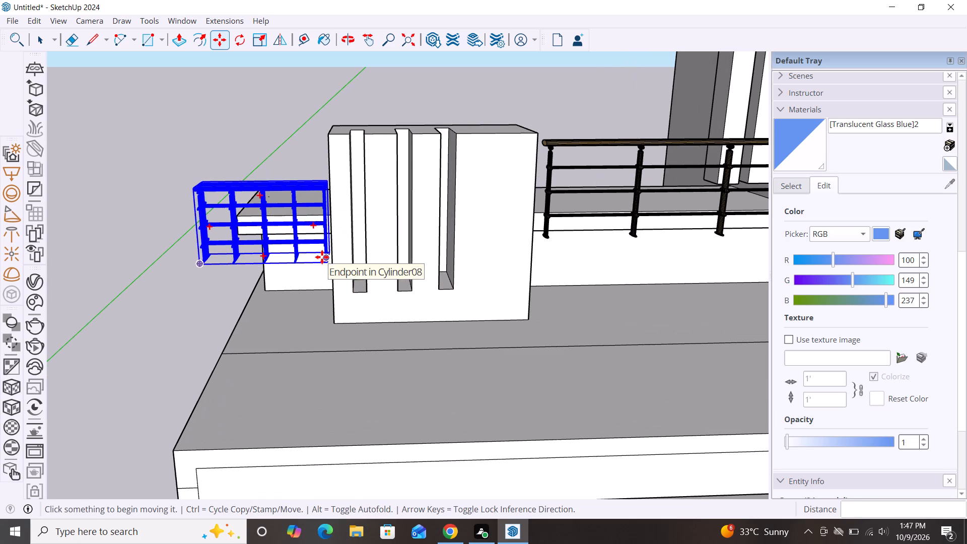
{"action": "key", "text": "space"}
{"action": "left_click", "coordinate": [217, 140]}
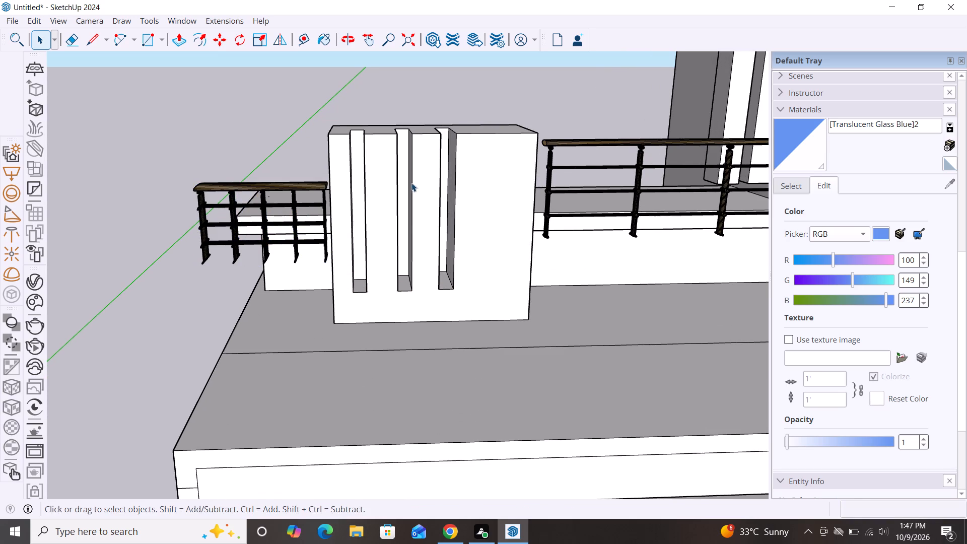
Move the railing copy about 1' 5 7/8" back towards the corner parapet, keeping its end against the slotted panel.
{"action": "scroll", "coordinate": [418, 177], "scroll_direction": "down", "scroll_amount": 2}
{"action": "left_click", "coordinate": [325, 227]}
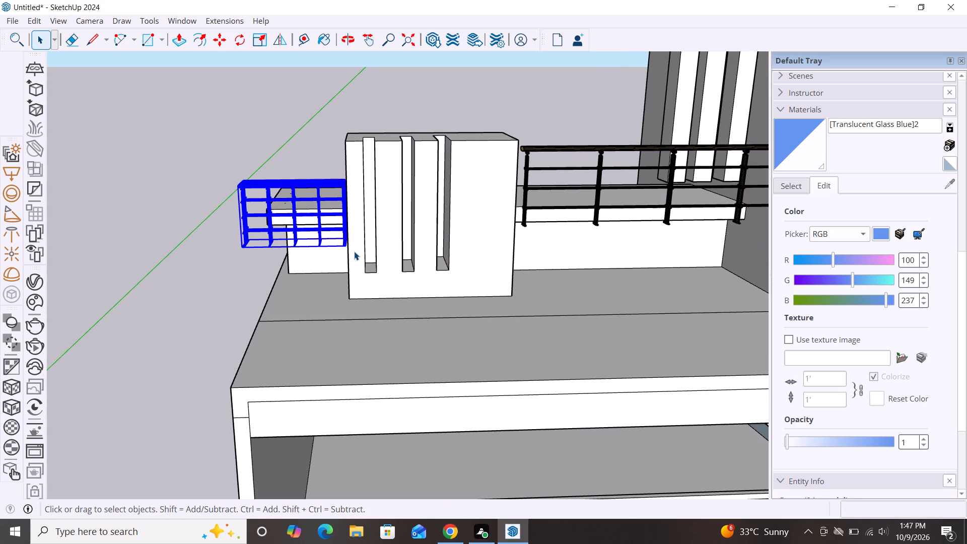
{"action": "key", "text": "m"}
{"action": "left_click", "coordinate": [342, 245]}
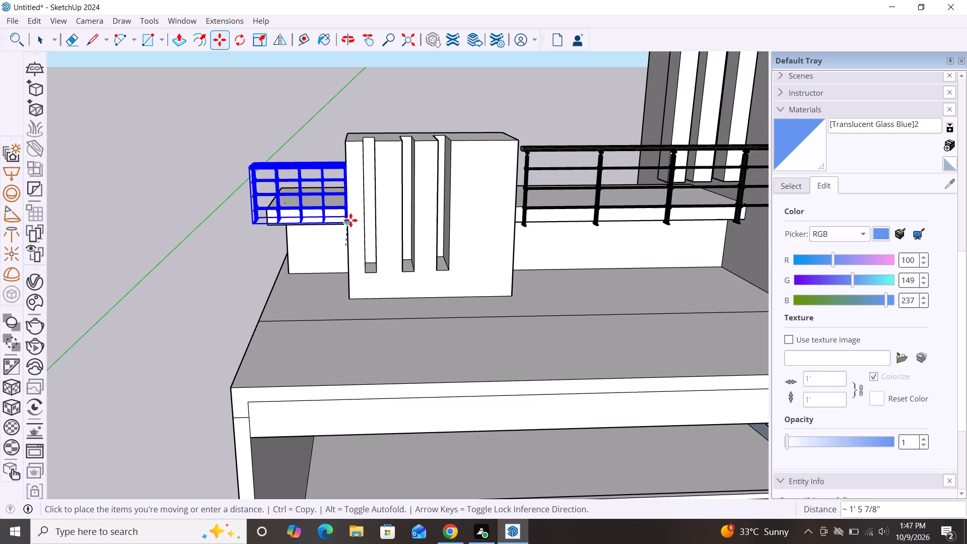
{"action": "left_click", "coordinate": [350, 217]}
{"action": "key", "text": "space"}
{"action": "scroll", "coordinate": [358, 174], "scroll_direction": "down", "scroll_amount": 2}
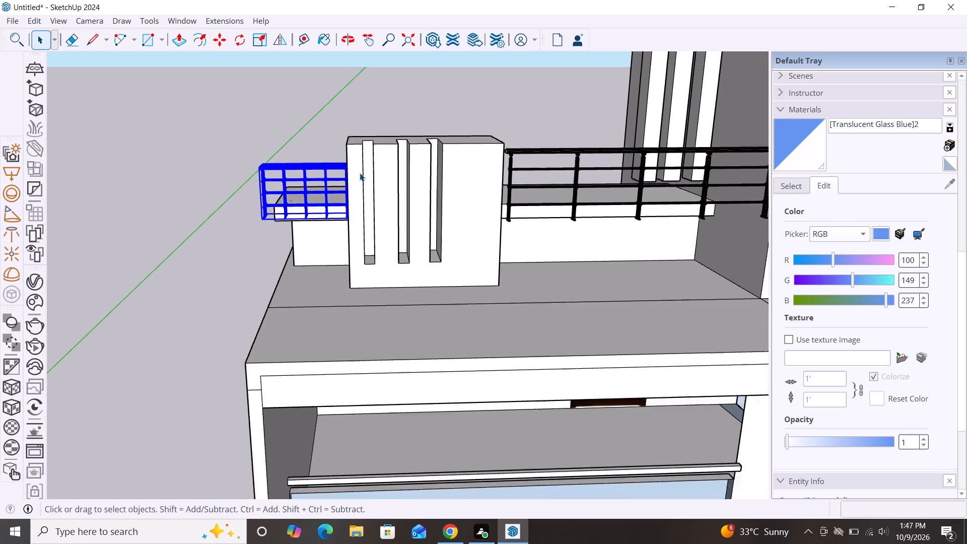
{"action": "scroll", "coordinate": [360, 173], "scroll_direction": "down", "scroll_amount": 5}
{"action": "scroll", "coordinate": [310, 165], "scroll_direction": "down", "scroll_amount": 3}
{"action": "left_click", "coordinate": [209, 167]}
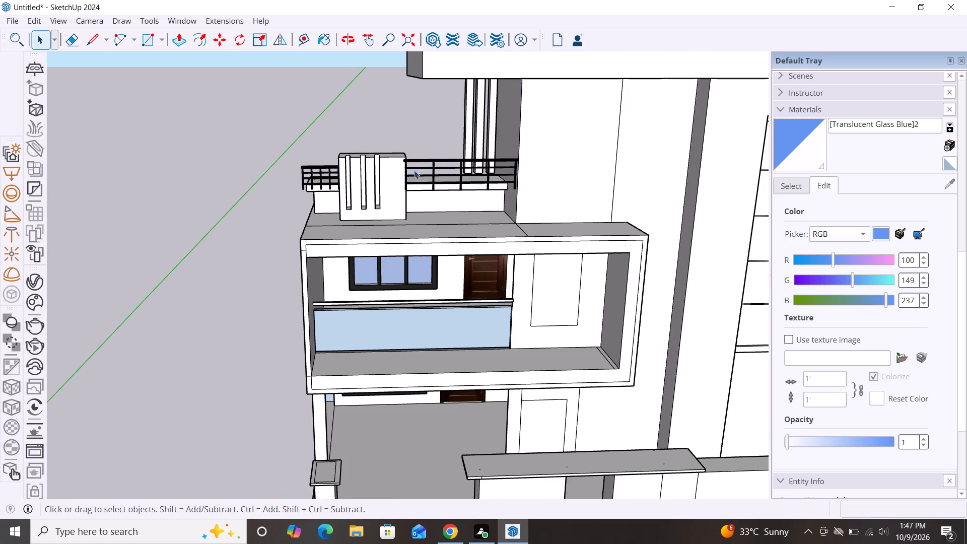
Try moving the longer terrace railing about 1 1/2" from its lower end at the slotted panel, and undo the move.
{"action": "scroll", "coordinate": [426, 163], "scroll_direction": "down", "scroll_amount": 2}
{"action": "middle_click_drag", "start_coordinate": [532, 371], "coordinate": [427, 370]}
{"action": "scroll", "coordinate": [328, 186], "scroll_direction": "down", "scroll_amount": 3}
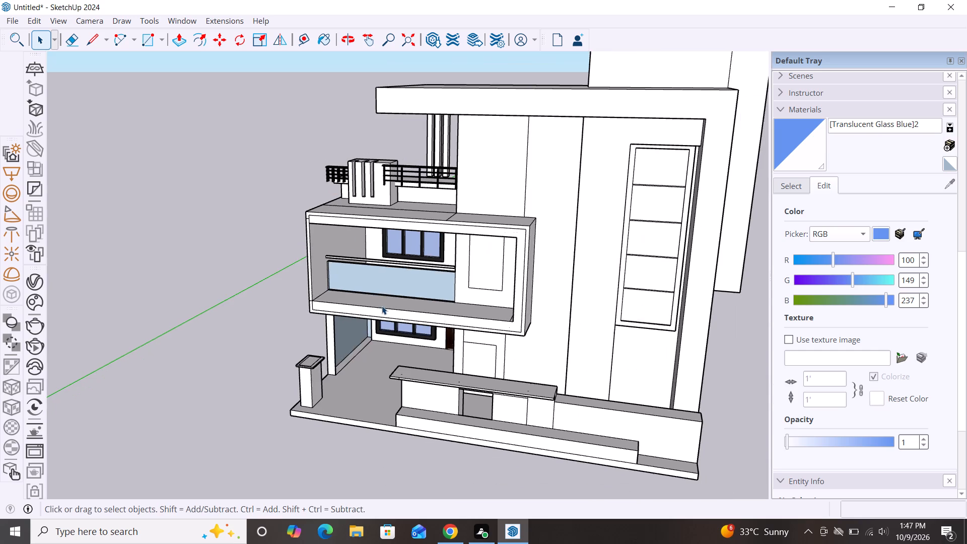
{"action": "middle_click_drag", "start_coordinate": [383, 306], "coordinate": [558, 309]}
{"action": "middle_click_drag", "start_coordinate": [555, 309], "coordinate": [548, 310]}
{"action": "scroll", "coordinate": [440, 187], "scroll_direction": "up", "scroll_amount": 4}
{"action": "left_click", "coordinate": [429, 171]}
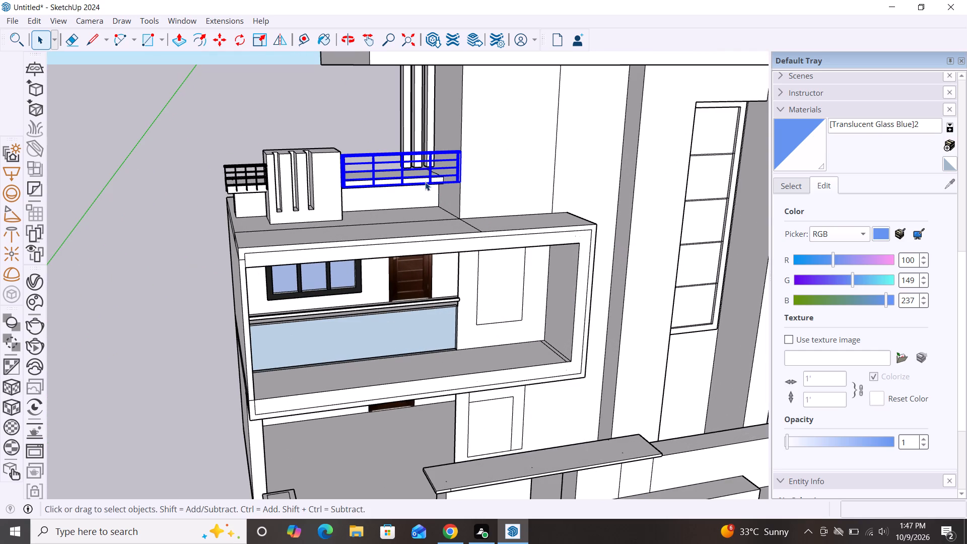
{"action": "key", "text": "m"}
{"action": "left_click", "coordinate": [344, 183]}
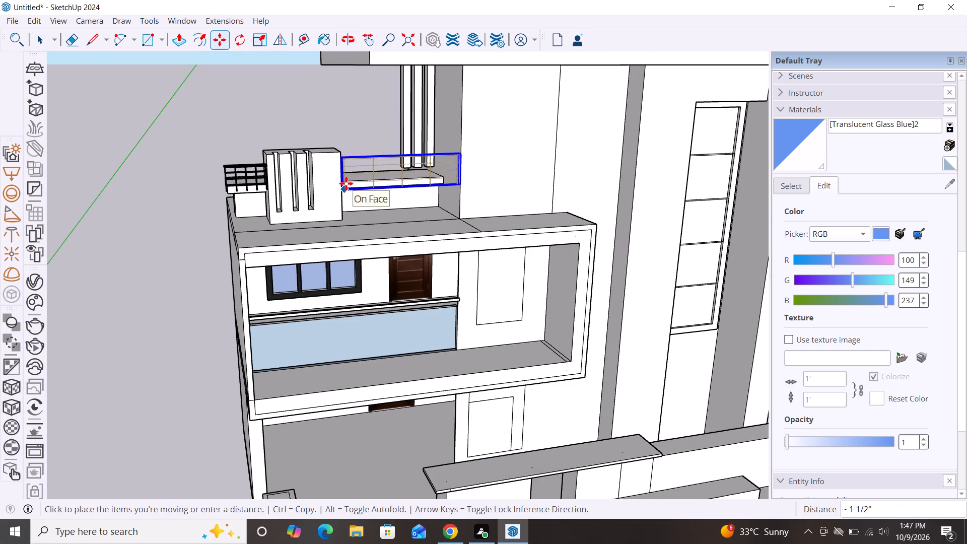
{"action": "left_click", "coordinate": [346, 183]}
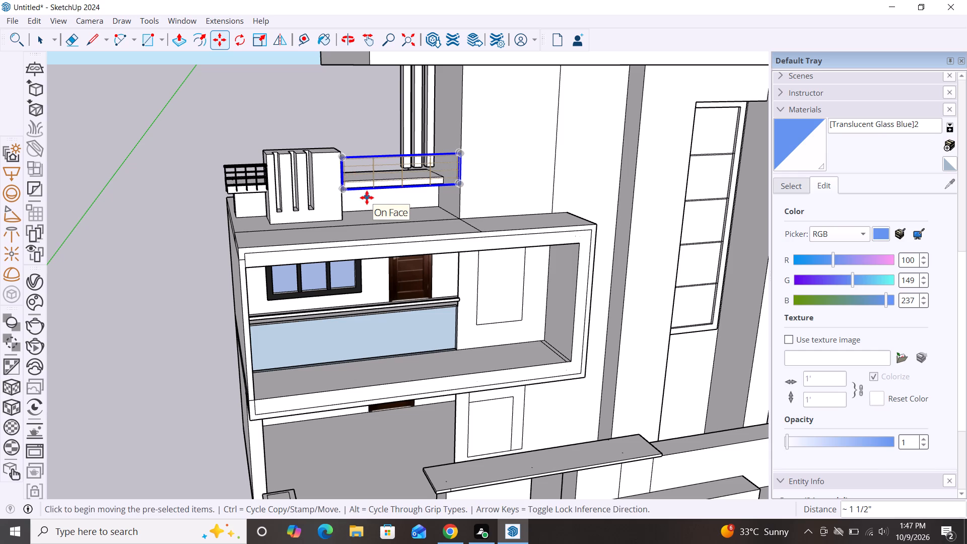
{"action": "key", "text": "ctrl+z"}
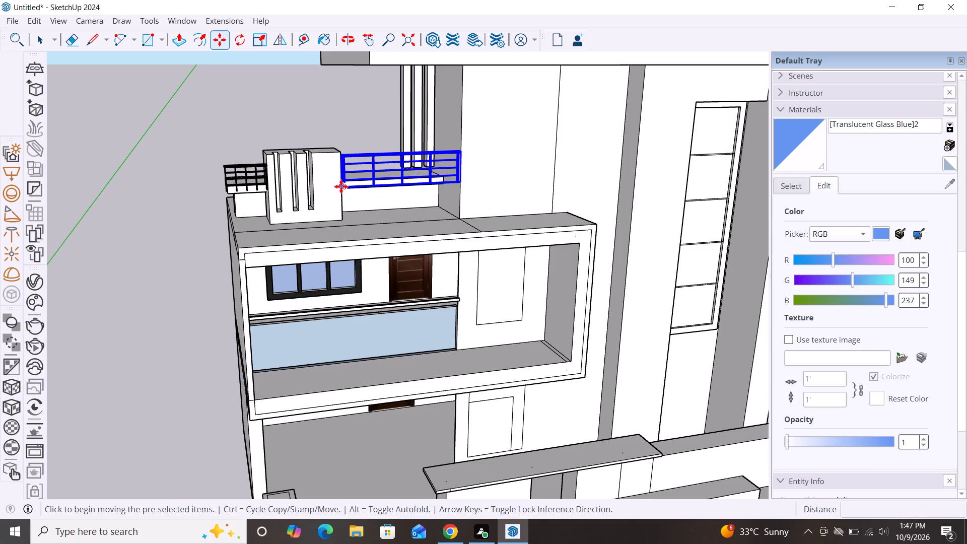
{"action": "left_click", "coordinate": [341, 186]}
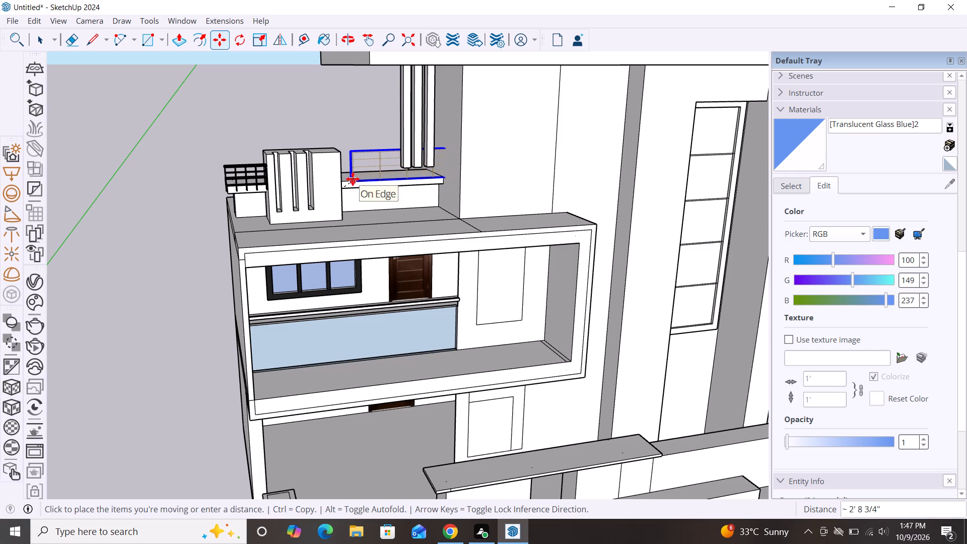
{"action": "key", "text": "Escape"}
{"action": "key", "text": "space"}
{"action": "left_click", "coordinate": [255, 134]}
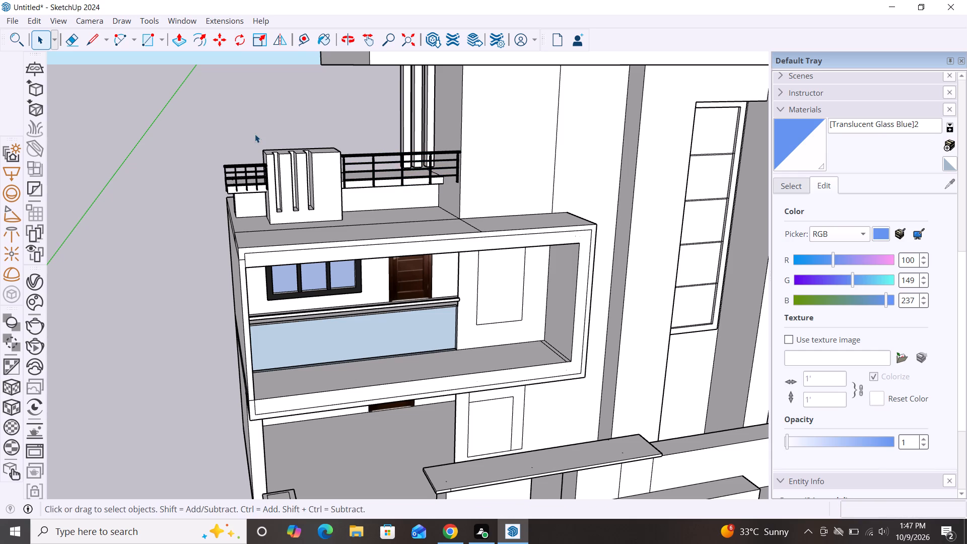
Move the railing copy 1' 2 7/16" outward along the green axis, clear of the slotted panel's front face.
{"action": "scroll", "coordinate": [242, 182], "scroll_direction": "up", "scroll_amount": 11}
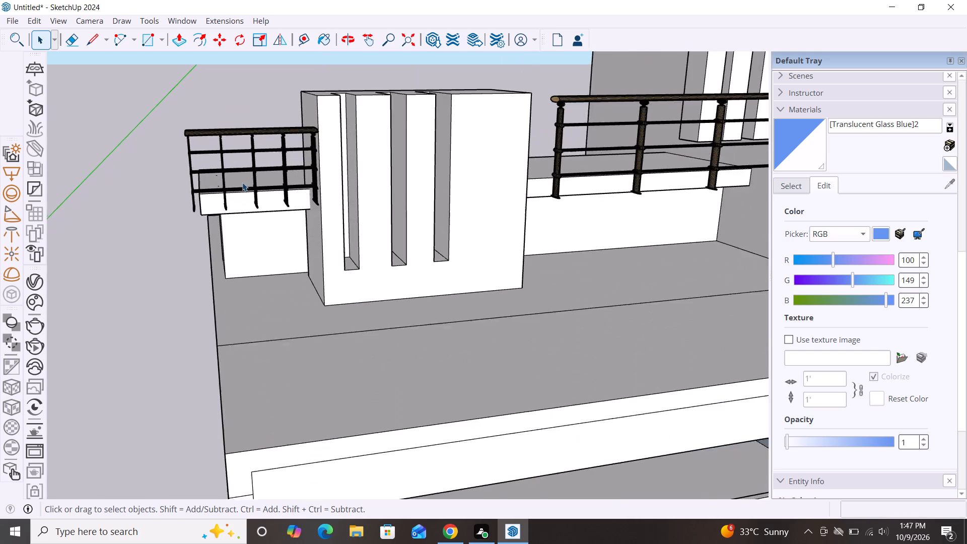
{"action": "scroll", "coordinate": [242, 182], "scroll_direction": "up", "scroll_amount": 3}
{"action": "scroll", "coordinate": [229, 184], "scroll_direction": "down", "scroll_amount": 3}
{"action": "middle_click_drag", "start_coordinate": [212, 353], "coordinate": [468, 354]}
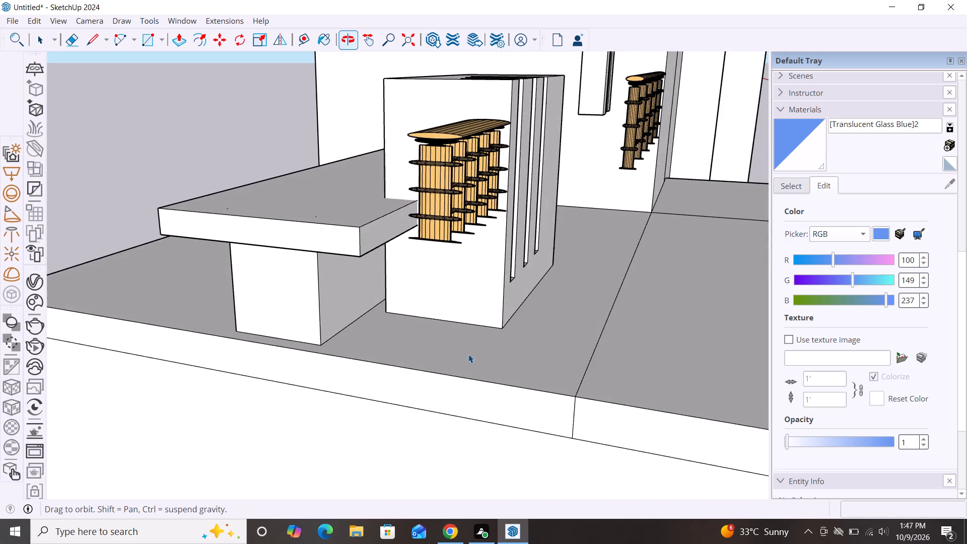
{"action": "scroll", "coordinate": [227, 241], "scroll_direction": "down", "scroll_amount": 2}
{"action": "middle_click_drag", "start_coordinate": [276, 336], "coordinate": [391, 367]}
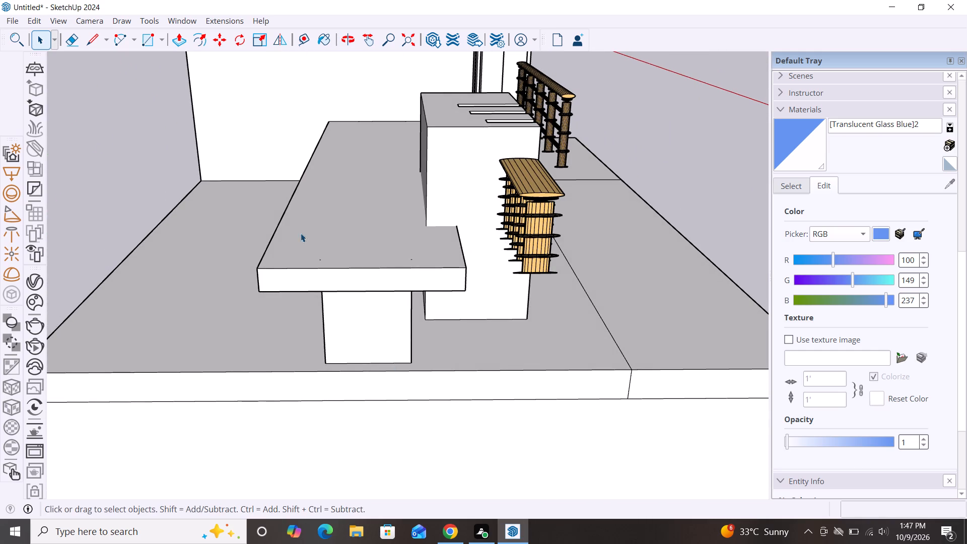
{"action": "scroll", "coordinate": [272, 221], "scroll_direction": "down", "scroll_amount": 2}
{"action": "scroll", "coordinate": [438, 191], "scroll_direction": "up", "scroll_amount": 3}
{"action": "left_click", "coordinate": [463, 215]}
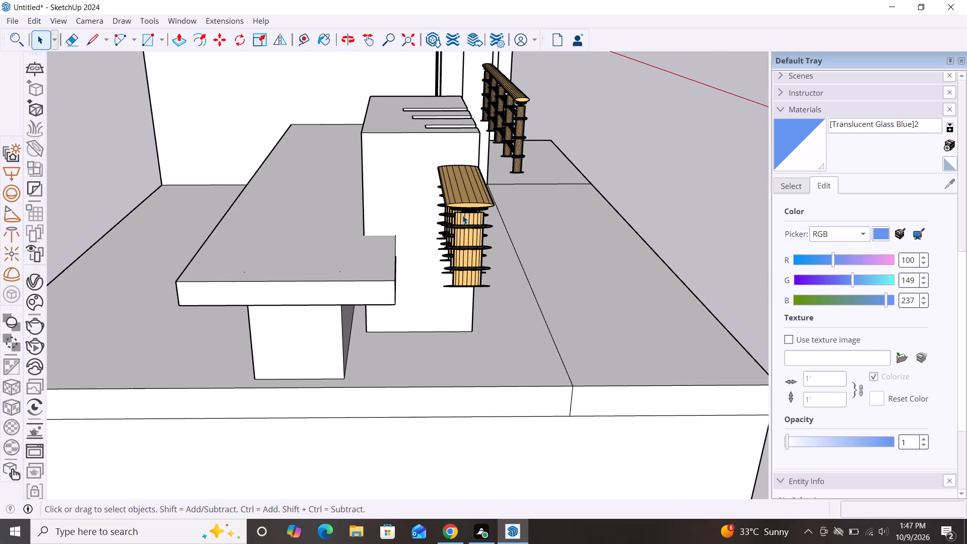
{"action": "key", "text": "m"}
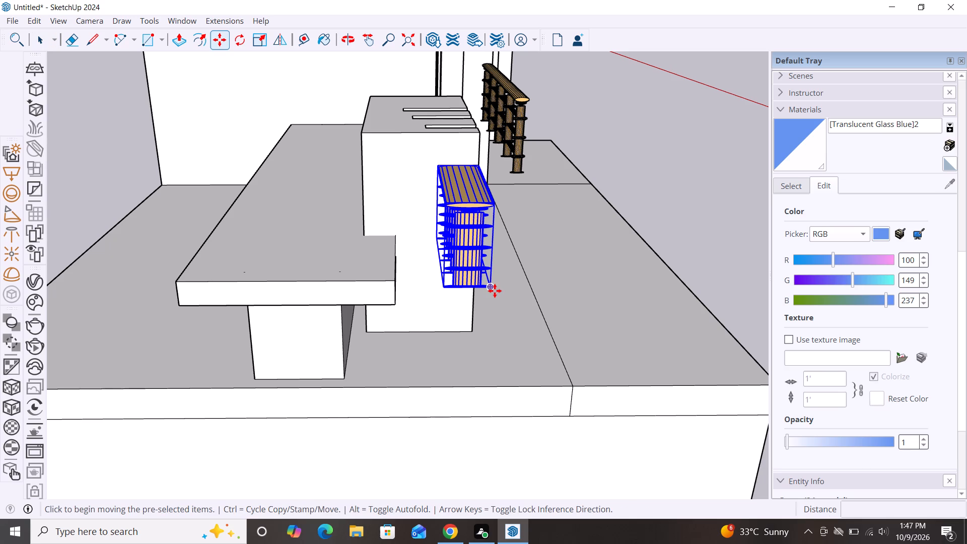
{"action": "left_click", "coordinate": [495, 291]}
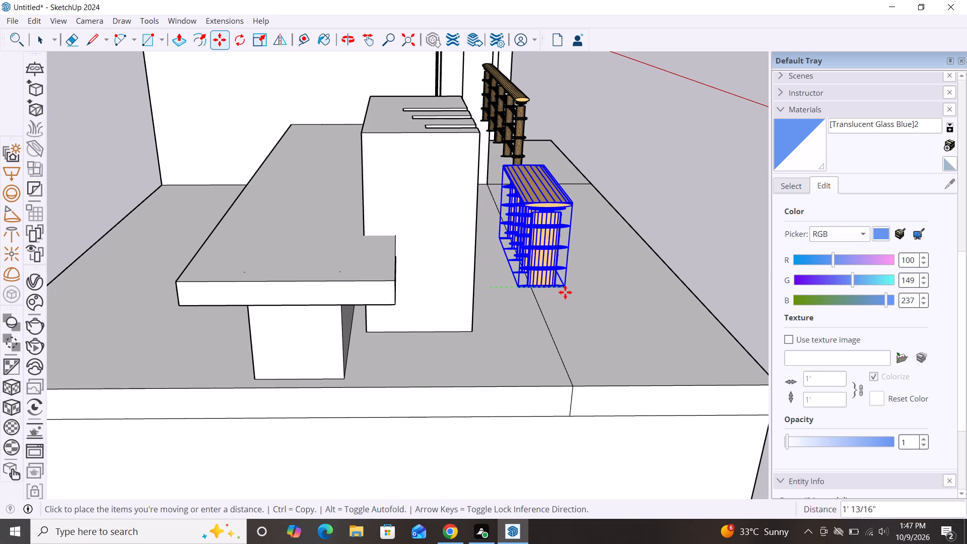
{"action": "left_click", "coordinate": [574, 293]}
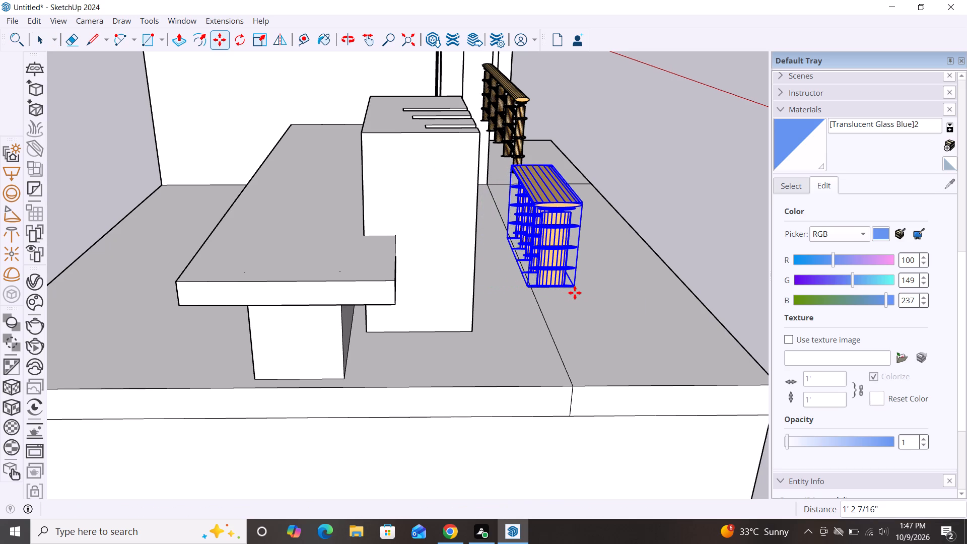
Scale the railing copy along the green axis to a factor of 0.38, making it thinner.
{"action": "key", "text": "s"}
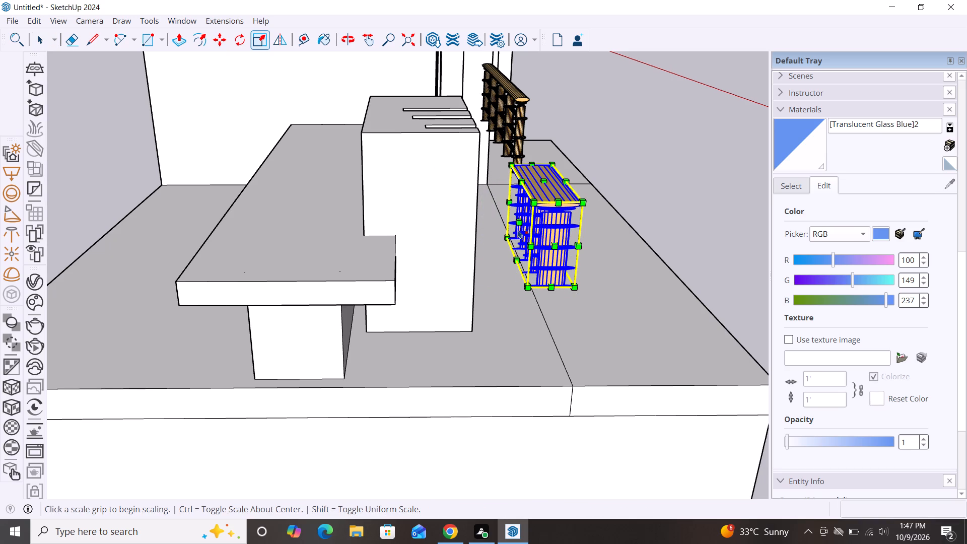
{"action": "left_click", "coordinate": [521, 223]}
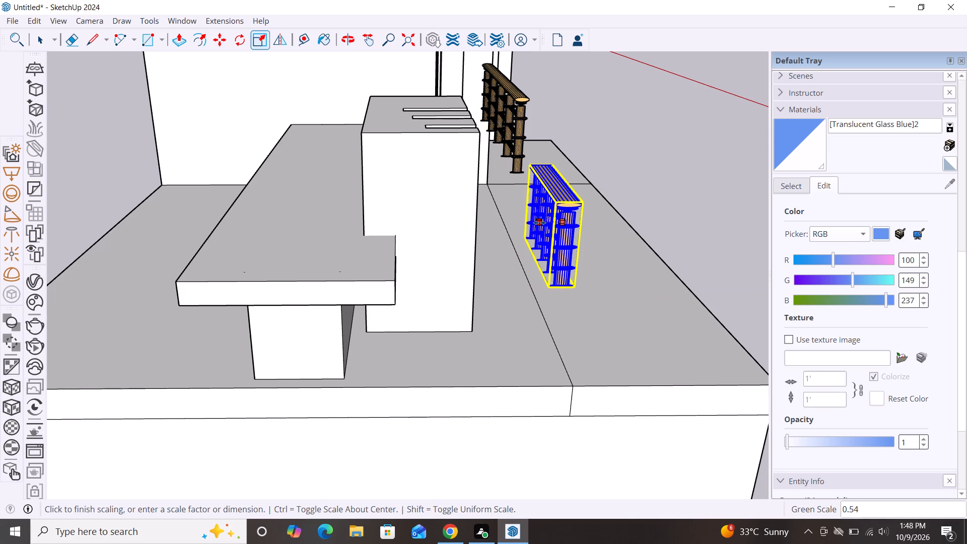
{"action": "left_click", "coordinate": [546, 224]}
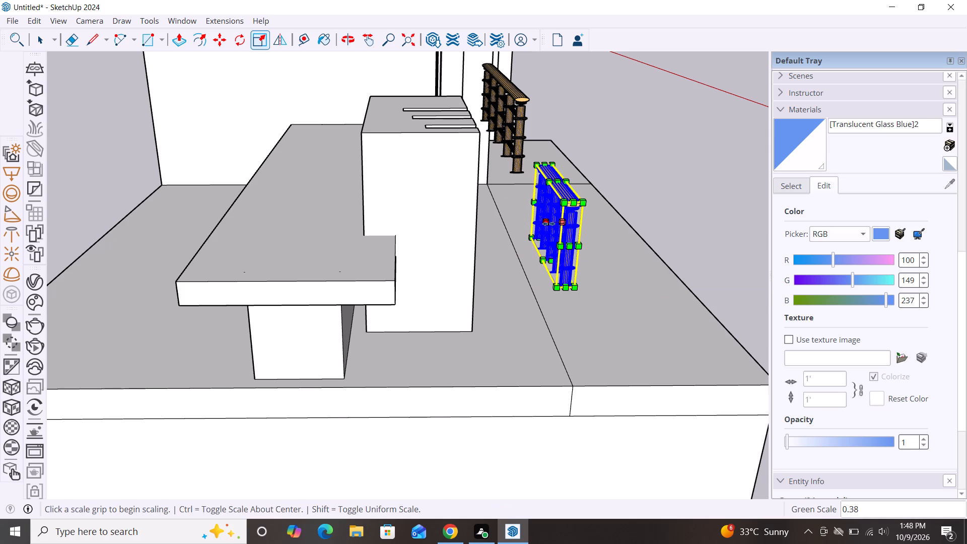
{"action": "key", "text": "space"}
{"action": "scroll", "coordinate": [407, 149], "scroll_direction": "down", "scroll_amount": 2}
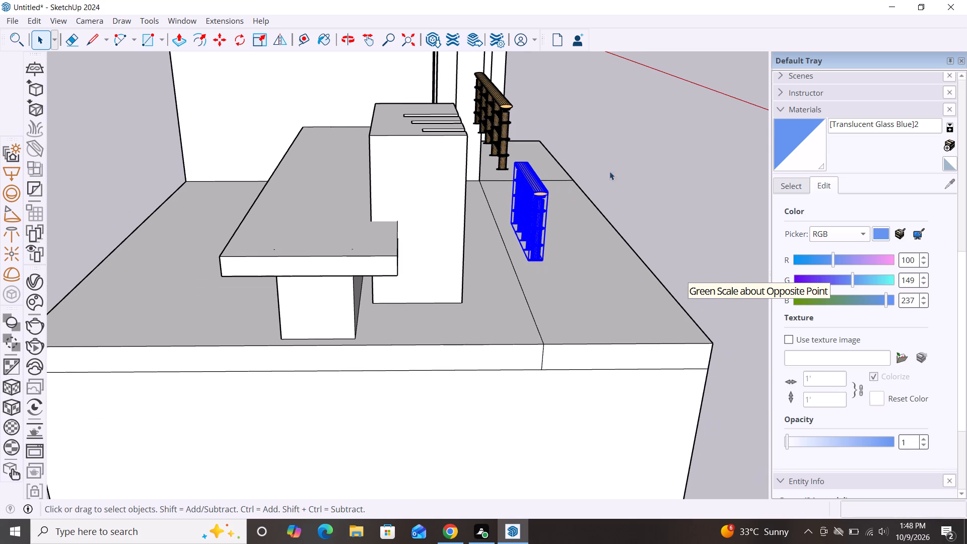
{"action": "left_click", "coordinate": [625, 159]}
Move the thinned railing copy along the terrace towards the side edge, away from the longer railing.
{"action": "left_click", "coordinate": [536, 246]}
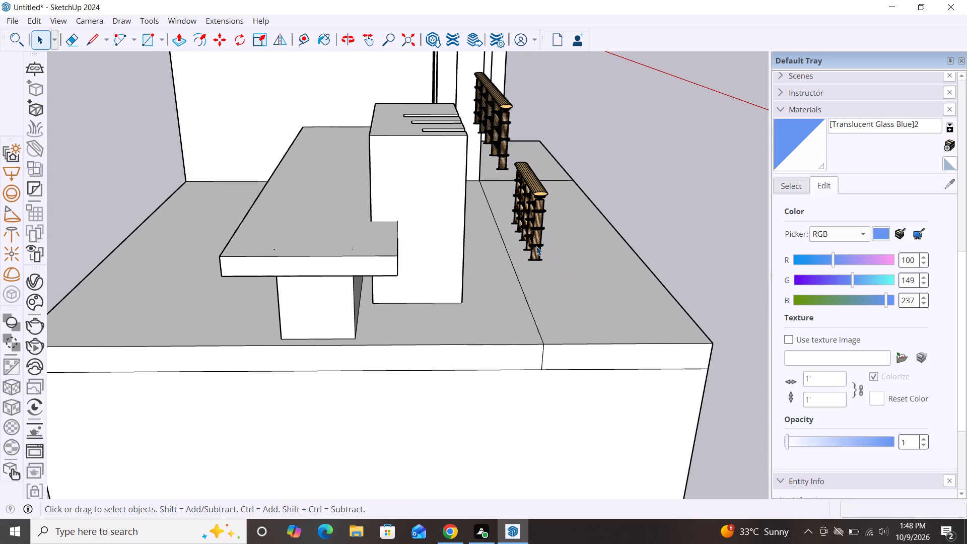
{"action": "key", "text": "m"}
{"action": "double_click", "coordinate": [537, 262]}
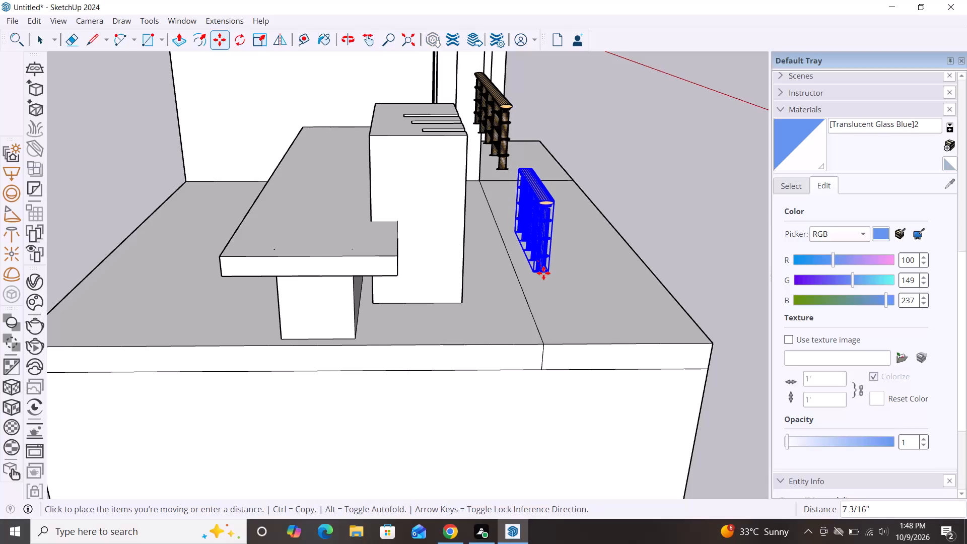
{"action": "left_click", "coordinate": [549, 291]}
{"action": "key", "text": "space"}
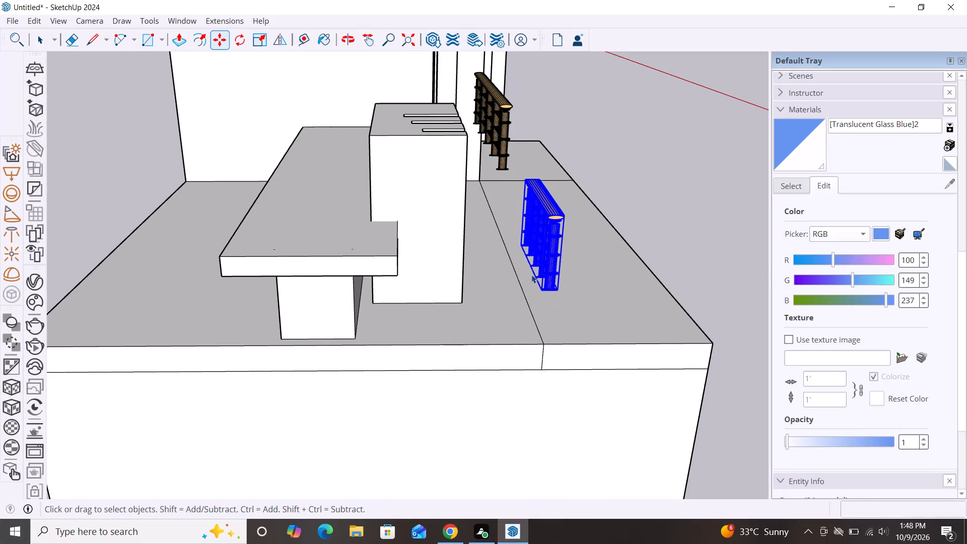
{"action": "double_click", "coordinate": [621, 145]}
Scale the railing copy up uniformly from its upper corner, keeping the opposite lower corner fixed.
{"action": "scroll", "coordinate": [605, 143], "scroll_direction": "down", "scroll_amount": 4}
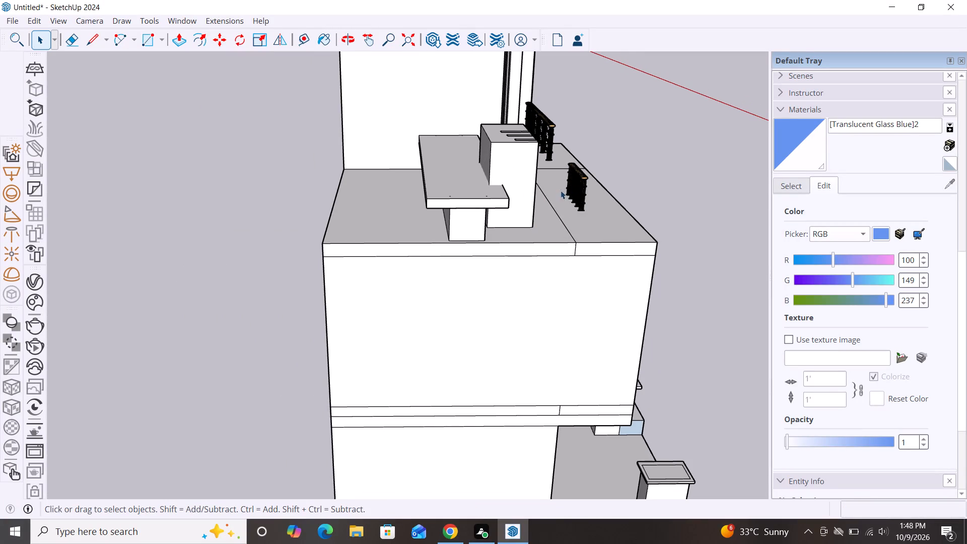
{"action": "scroll", "coordinate": [428, 238], "scroll_direction": "down", "scroll_amount": 2}
{"action": "middle_click_drag", "start_coordinate": [467, 305], "coordinate": [496, 343], "text": "alt"}
{"action": "scroll", "coordinate": [580, 215], "scroll_direction": "up", "scroll_amount": 4}
{"action": "middle_click_drag", "start_coordinate": [518, 339], "coordinate": [474, 312], "text": "alt"}
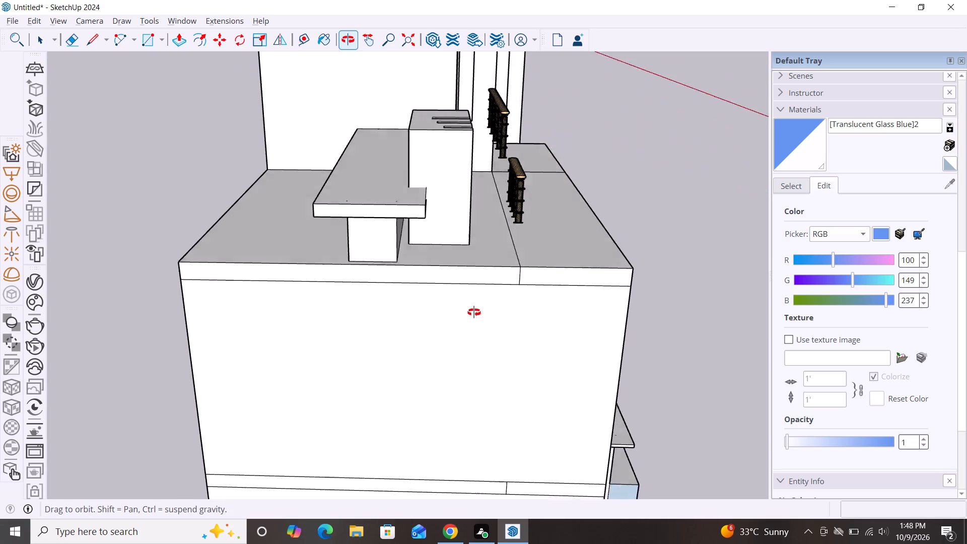
{"action": "middle_click_drag", "start_coordinate": [474, 312], "coordinate": [473, 313], "text": "alt"}
{"action": "scroll", "coordinate": [515, 224], "scroll_direction": "up", "scroll_amount": 3}
{"action": "left_click", "coordinate": [515, 224]}
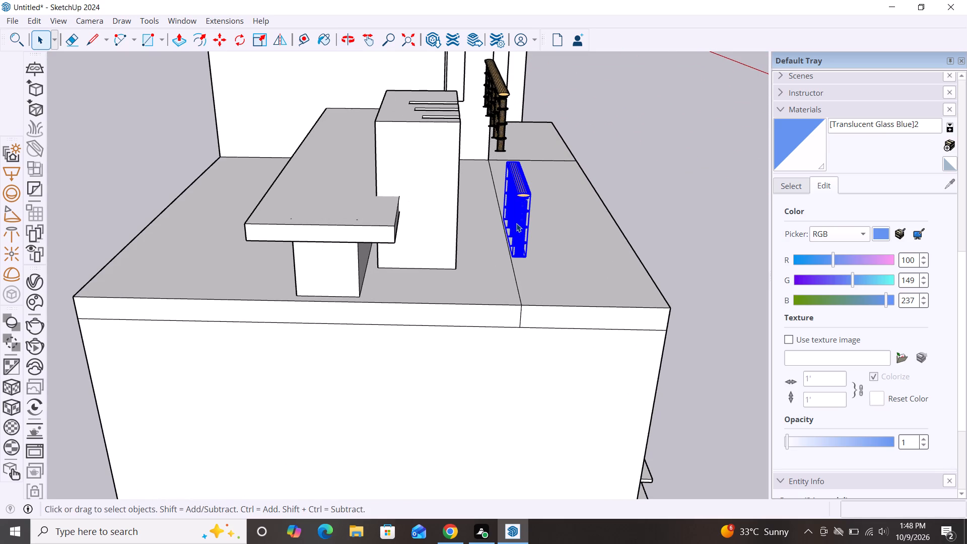
{"action": "key", "text": "s"}
{"action": "left_click_drag", "start_coordinate": [520, 169], "coordinate": [522, 157]}
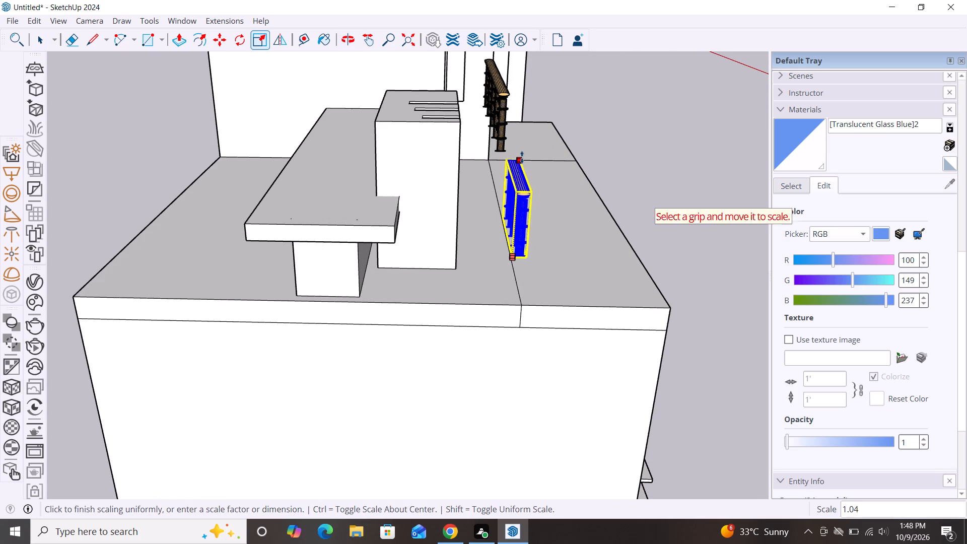
{"action": "left_click_drag", "start_coordinate": [522, 157], "coordinate": [526, 135]}
{"action": "key", "text": "space"}
{"action": "scroll", "coordinate": [450, 187], "scroll_direction": "down", "scroll_amount": 1}
{"action": "left_click", "coordinate": [639, 158]}
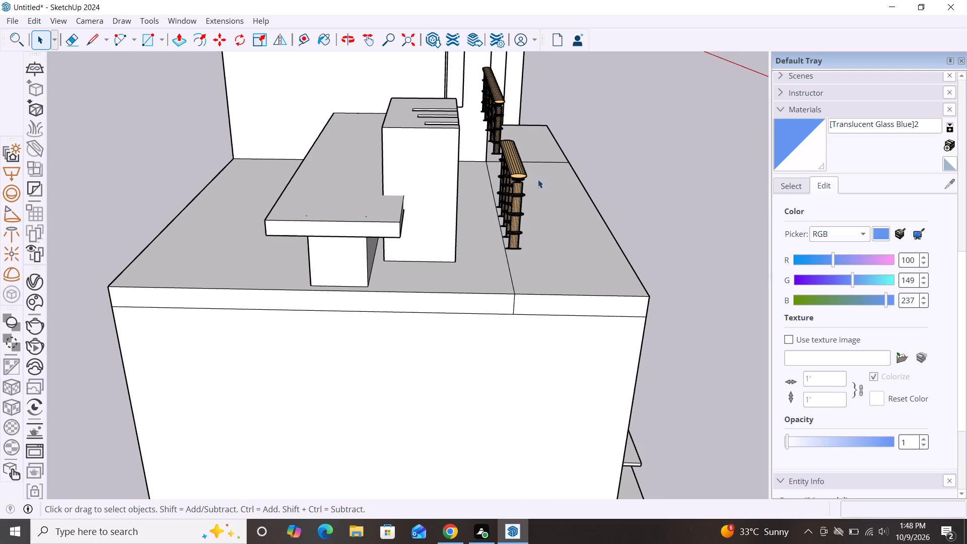
Examine the enlarged railing copy against the slotted panel and terrace edges from the front and sides of the house.
{"action": "scroll", "coordinate": [578, 205], "scroll_direction": "down", "scroll_amount": 3}
{"action": "middle_click_drag", "start_coordinate": [576, 341], "coordinate": [302, 339], "text": "alt"}
{"action": "scroll", "coordinate": [436, 180], "scroll_direction": "down", "scroll_amount": 3}
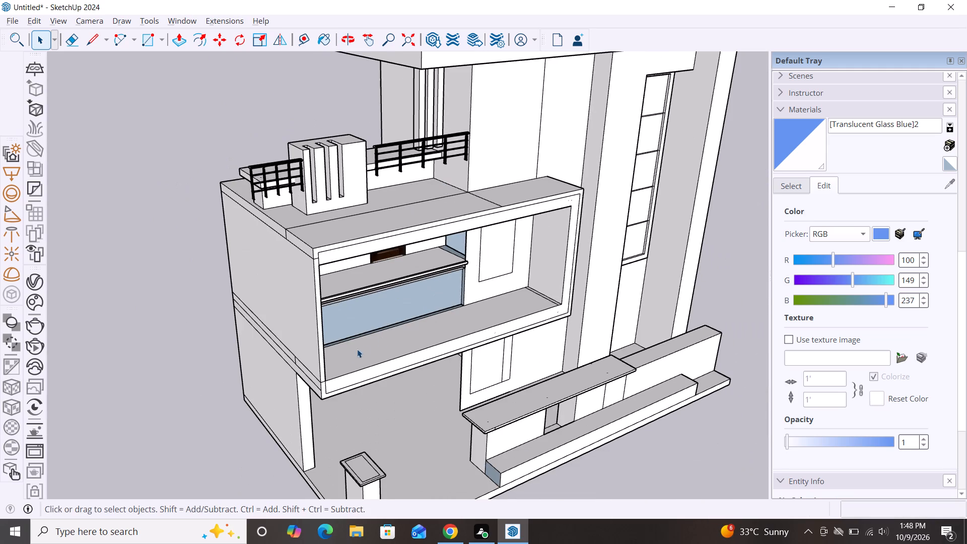
{"action": "scroll", "coordinate": [416, 152], "scroll_direction": "down", "scroll_amount": 3}
{"action": "middle_click_drag", "start_coordinate": [475, 336], "coordinate": [346, 321], "text": "alt"}
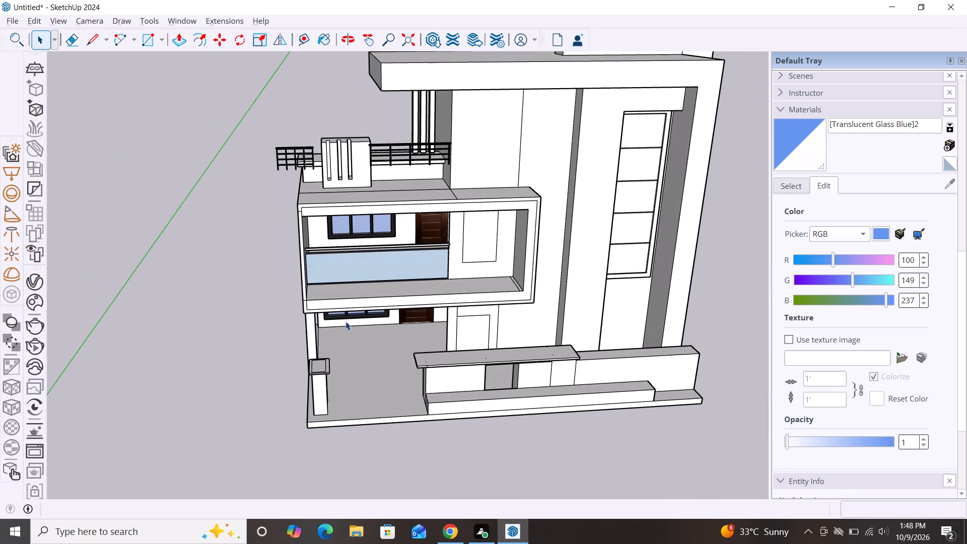
{"action": "scroll", "coordinate": [278, 228], "scroll_direction": "down", "scroll_amount": 2}
{"action": "middle_click_drag", "start_coordinate": [293, 279], "coordinate": [646, 334], "text": "alt"}
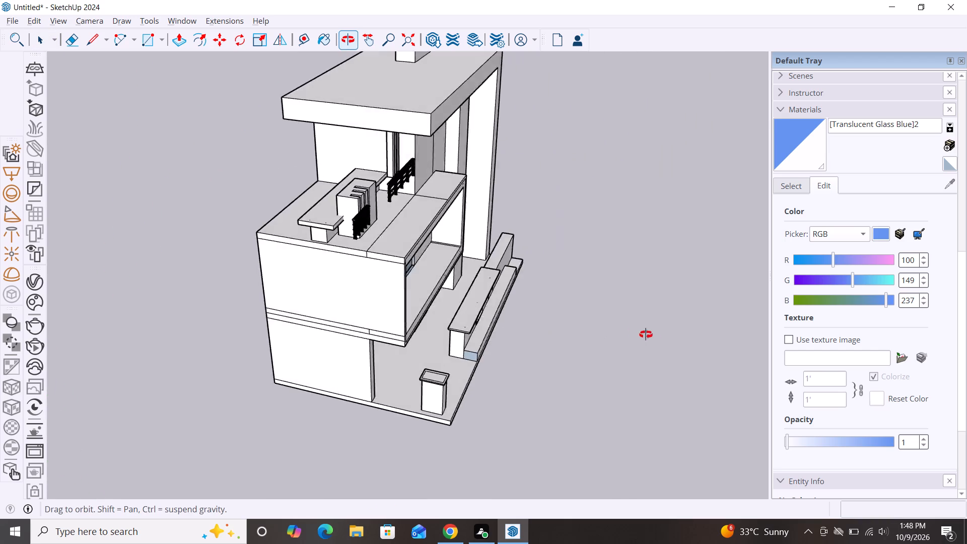
{"action": "middle_click_drag", "start_coordinate": [646, 334], "coordinate": [718, 333], "text": "alt"}
{"action": "middle_click_drag", "start_coordinate": [324, 261], "coordinate": [507, 260], "text": "alt"}
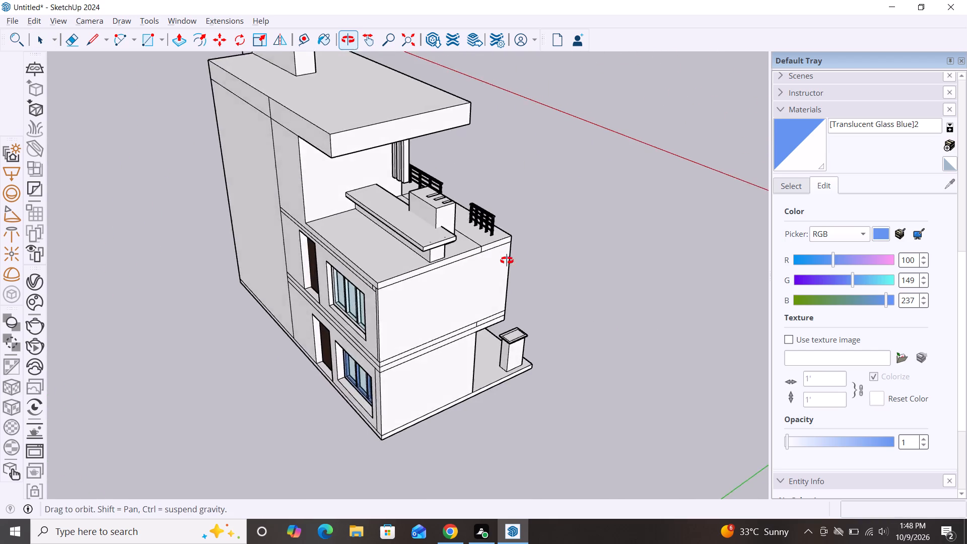
{"action": "middle_click_drag", "start_coordinate": [507, 260], "coordinate": [523, 257], "text": "alt"}
Move the railing copy about 3' 11 3/16" back from the terrace's front corner.
{"action": "scroll", "coordinate": [421, 209], "scroll_direction": "up", "scroll_amount": 10}
{"action": "scroll", "coordinate": [391, 213], "scroll_direction": "down", "scroll_amount": 2}
{"action": "left_click", "coordinate": [609, 208]}
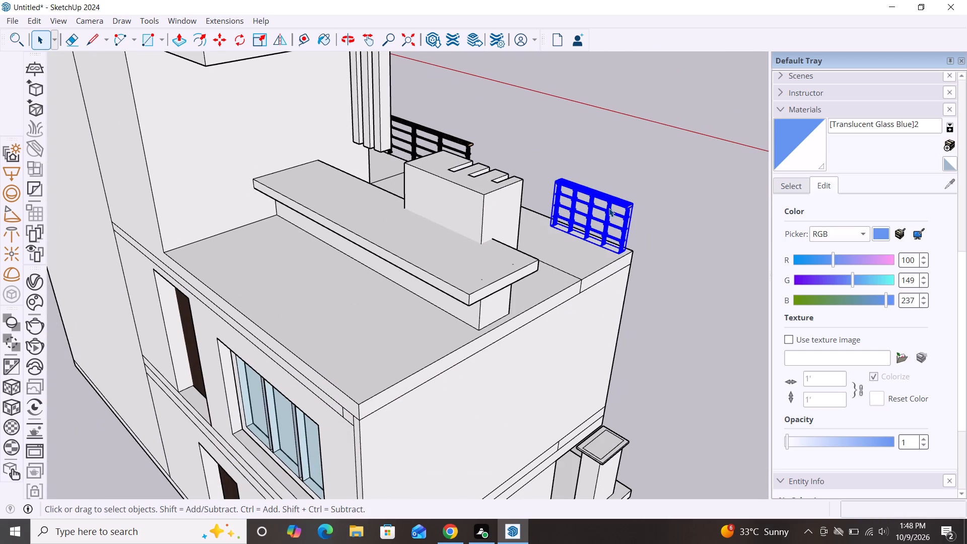
{"action": "key", "text": "m"}
{"action": "left_click", "coordinate": [621, 253]}
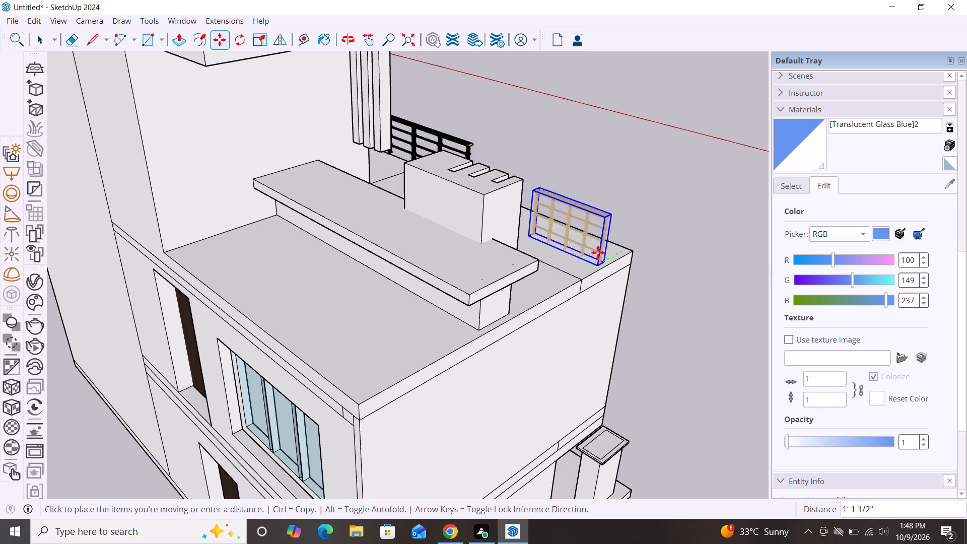
{"action": "left_click", "coordinate": [590, 250]}
{"action": "key", "text": "space"}
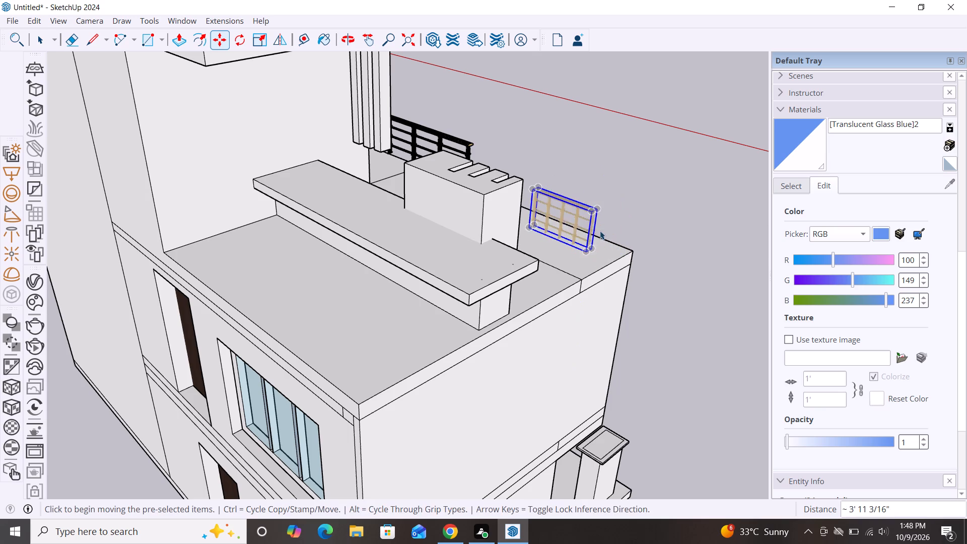
{"action": "left_click", "coordinate": [610, 202]}
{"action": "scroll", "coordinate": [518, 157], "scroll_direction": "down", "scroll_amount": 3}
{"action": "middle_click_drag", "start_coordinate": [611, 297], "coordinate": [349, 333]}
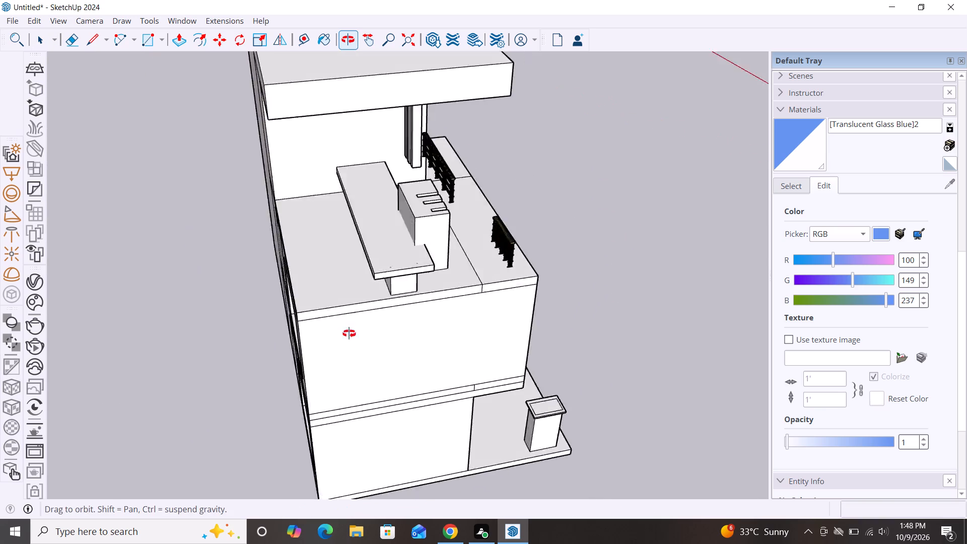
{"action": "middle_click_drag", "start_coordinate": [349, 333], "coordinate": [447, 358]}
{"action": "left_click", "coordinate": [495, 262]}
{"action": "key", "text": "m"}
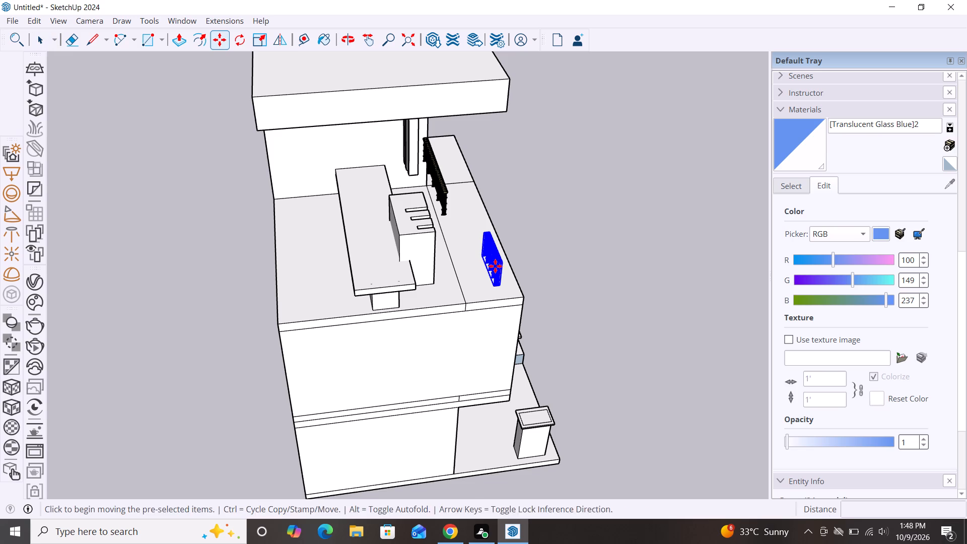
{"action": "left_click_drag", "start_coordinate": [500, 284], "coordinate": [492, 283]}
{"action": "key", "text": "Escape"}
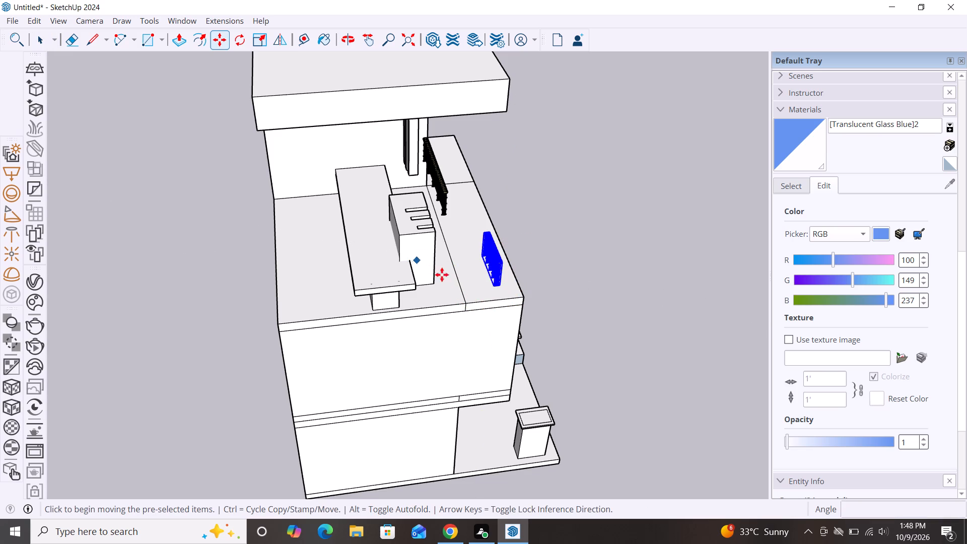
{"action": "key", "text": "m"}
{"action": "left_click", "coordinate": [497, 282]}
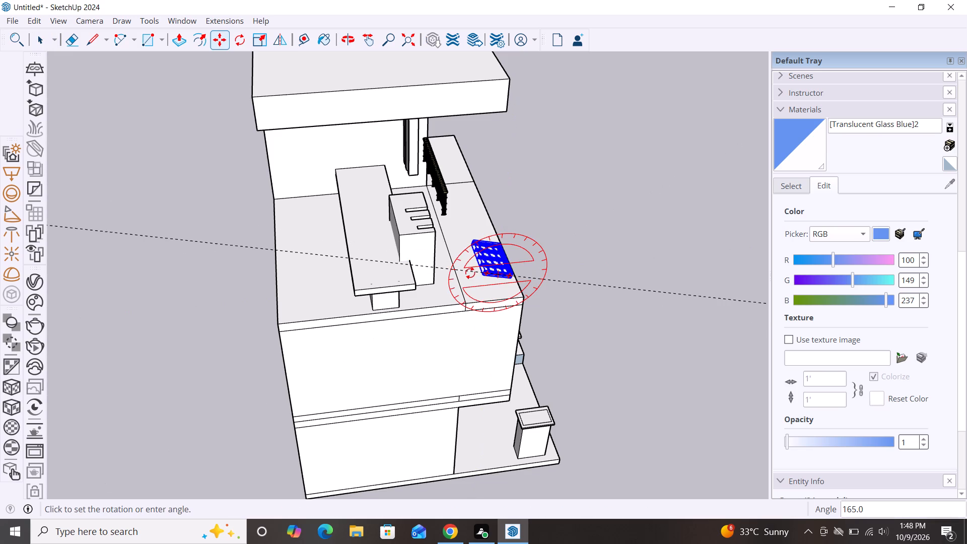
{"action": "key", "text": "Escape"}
Move the railing copy about 2' 5 3/16" inward along the green axis, close to the slotted panel's front face.
{"action": "key", "text": "m"}
{"action": "key", "text": "m"}
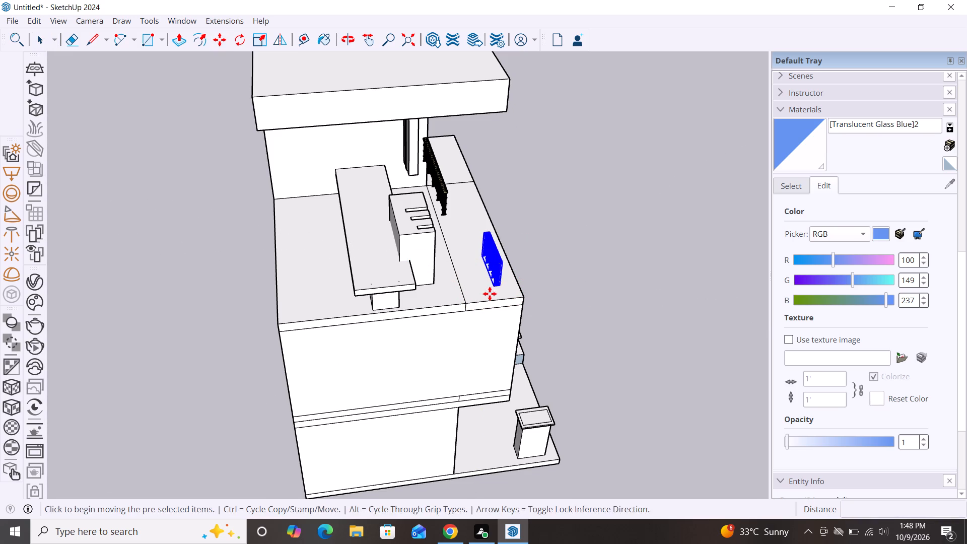
{"action": "left_click", "coordinate": [495, 289]}
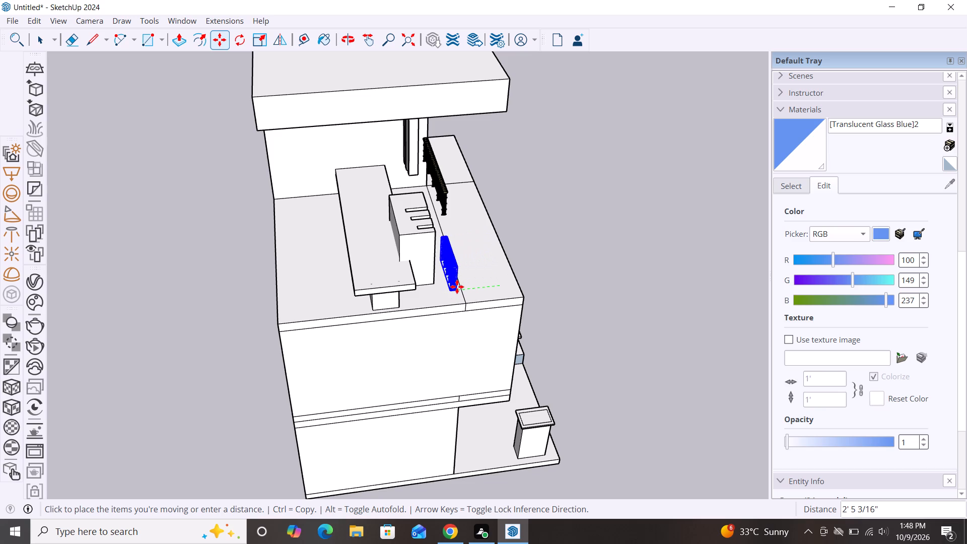
{"action": "left_click", "coordinate": [457, 287]}
{"action": "key", "text": "space"}
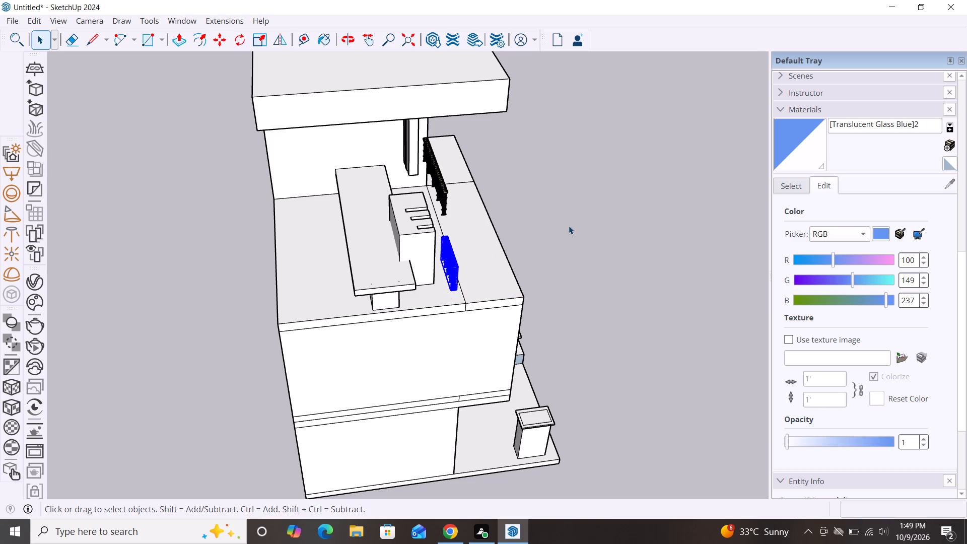
{"action": "left_click_drag", "start_coordinate": [563, 224], "coordinate": [568, 224]}
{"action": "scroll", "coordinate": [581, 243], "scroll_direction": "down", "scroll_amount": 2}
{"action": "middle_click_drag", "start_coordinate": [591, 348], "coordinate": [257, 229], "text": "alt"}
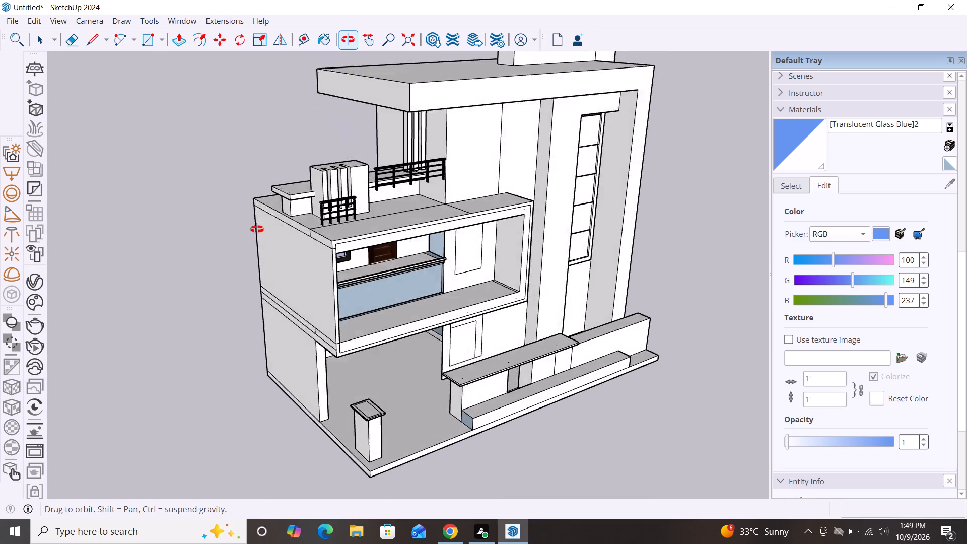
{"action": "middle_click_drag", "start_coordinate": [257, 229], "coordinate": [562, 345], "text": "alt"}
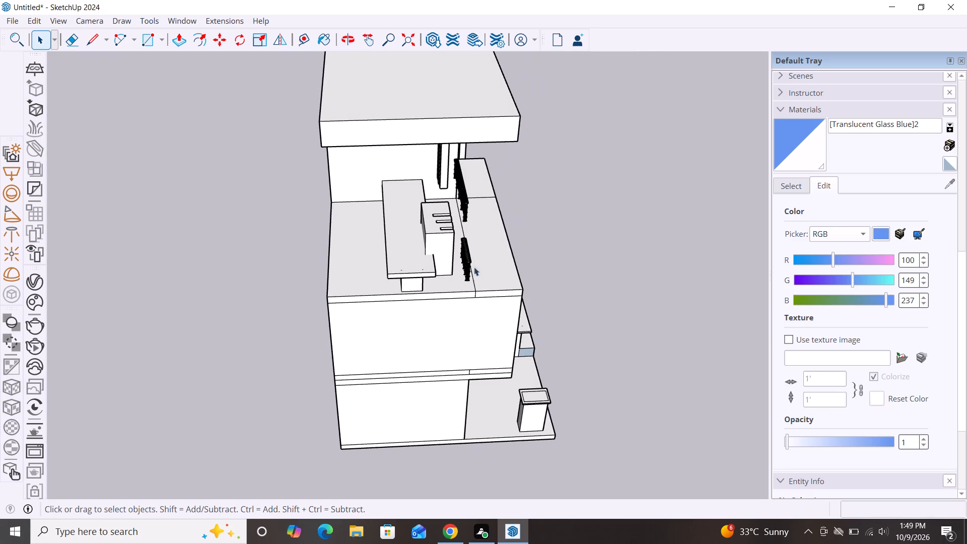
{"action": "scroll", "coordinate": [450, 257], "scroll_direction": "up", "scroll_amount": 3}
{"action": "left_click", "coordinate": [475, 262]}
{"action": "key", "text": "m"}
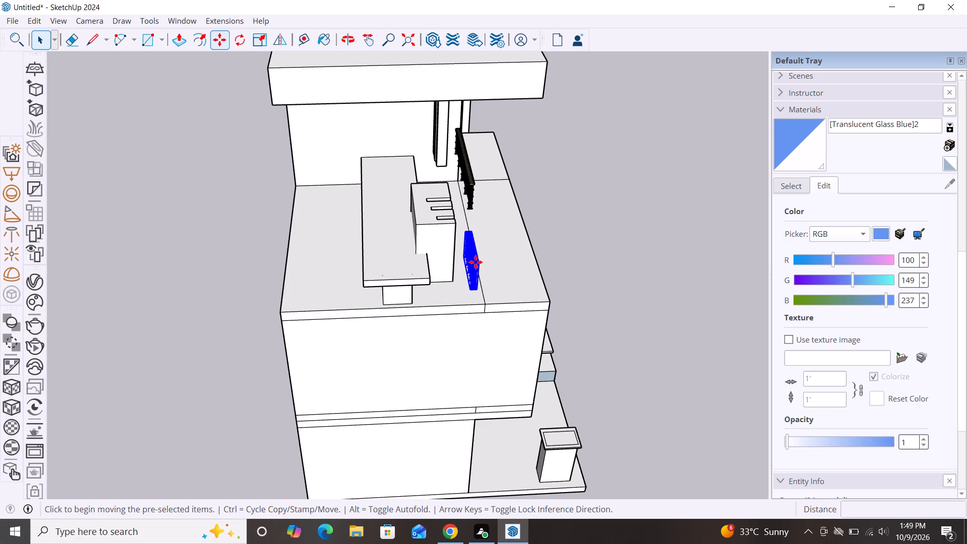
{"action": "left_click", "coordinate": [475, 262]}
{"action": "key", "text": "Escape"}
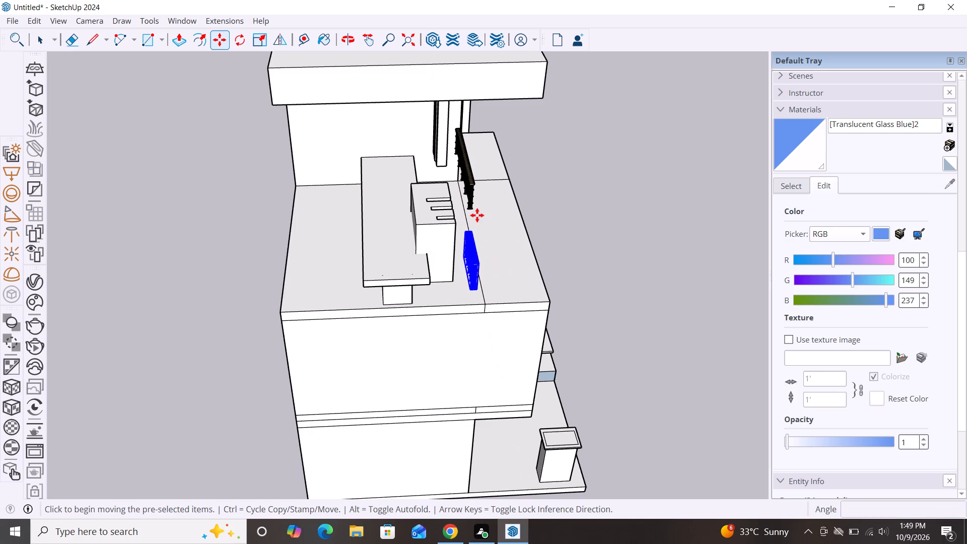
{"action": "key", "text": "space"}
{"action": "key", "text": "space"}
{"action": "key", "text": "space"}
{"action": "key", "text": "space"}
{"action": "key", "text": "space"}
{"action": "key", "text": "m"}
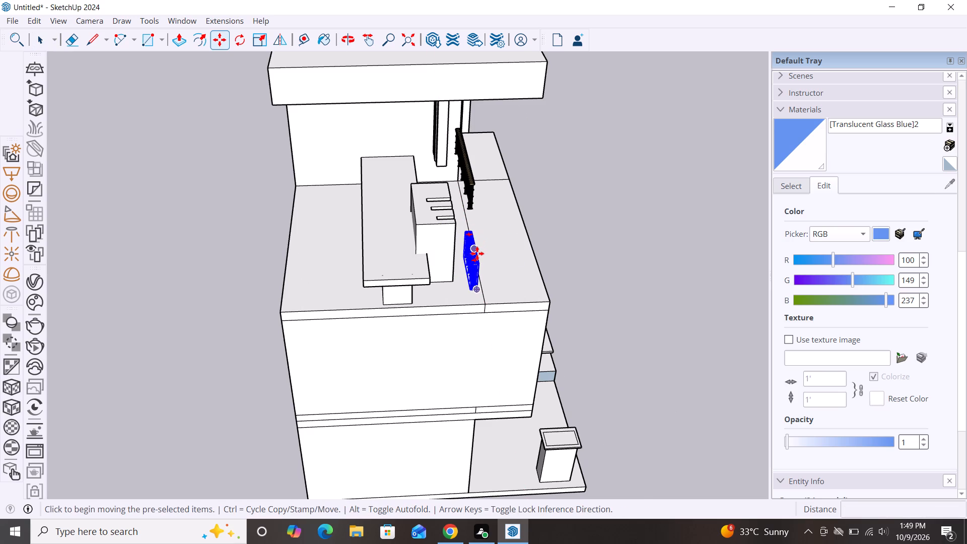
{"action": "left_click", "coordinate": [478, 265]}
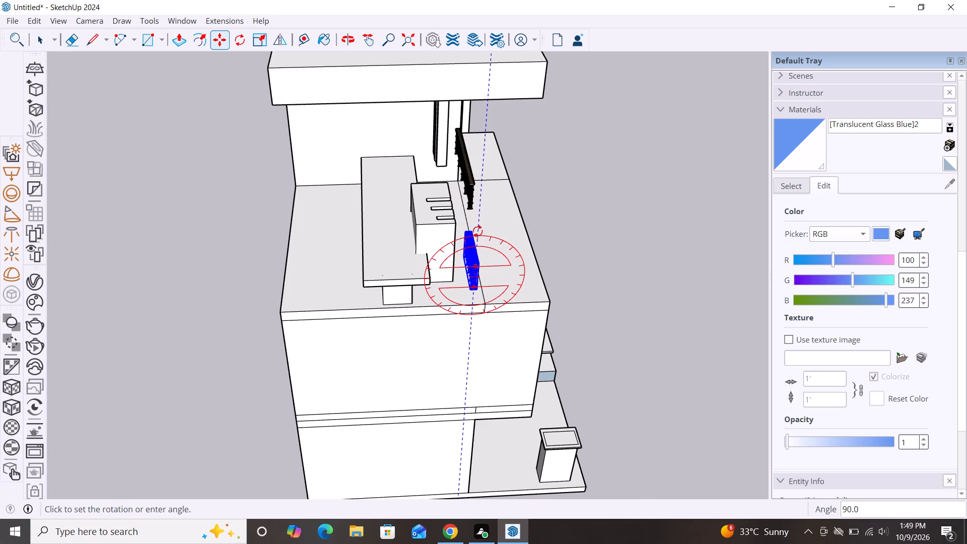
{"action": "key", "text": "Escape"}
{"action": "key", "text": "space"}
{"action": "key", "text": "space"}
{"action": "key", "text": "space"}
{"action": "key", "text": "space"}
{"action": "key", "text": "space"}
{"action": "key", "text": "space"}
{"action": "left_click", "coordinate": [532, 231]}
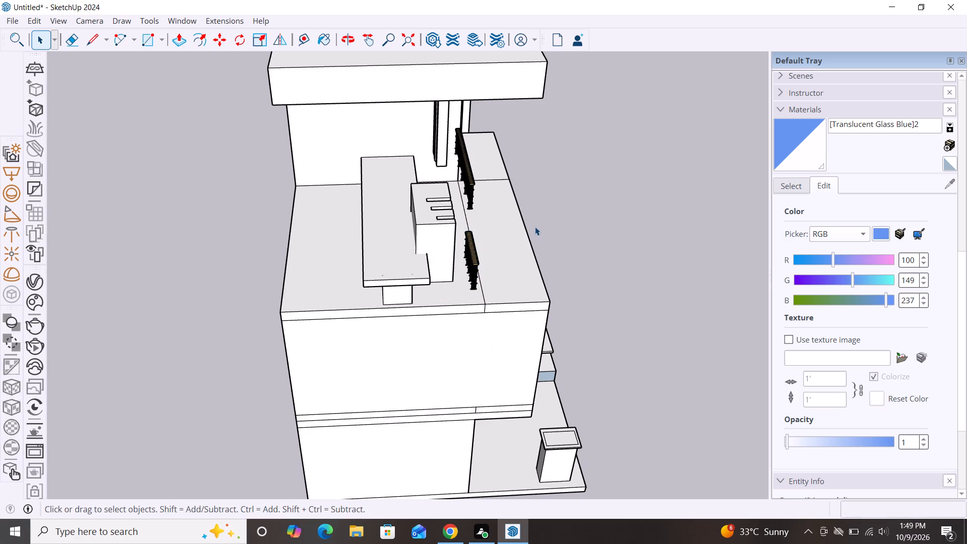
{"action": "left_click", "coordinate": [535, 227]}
Move the short railing copy beside the slotted panel up about 2' 5 1/8" along the blue axis.
{"action": "left_click", "coordinate": [476, 266]}
{"action": "key", "text": "m"}
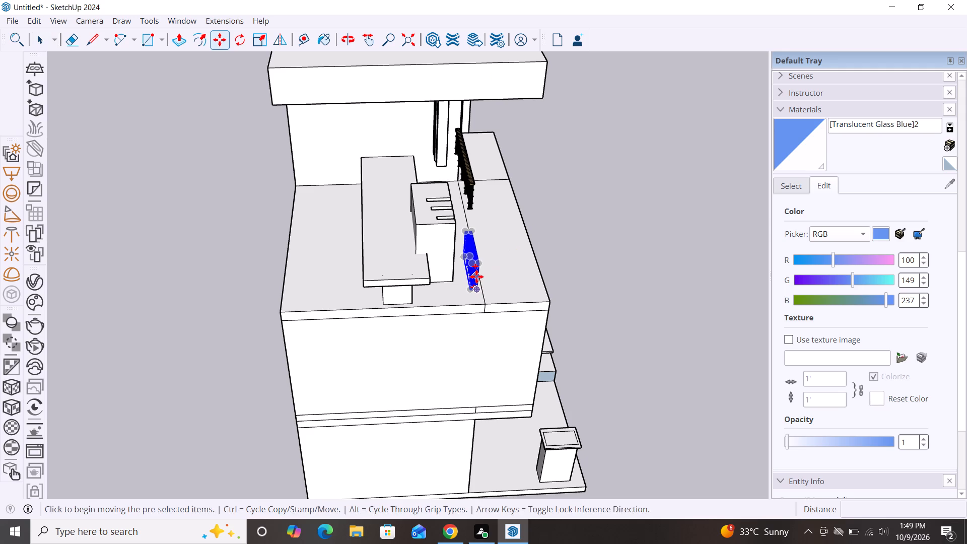
{"action": "left_click", "coordinate": [478, 269]}
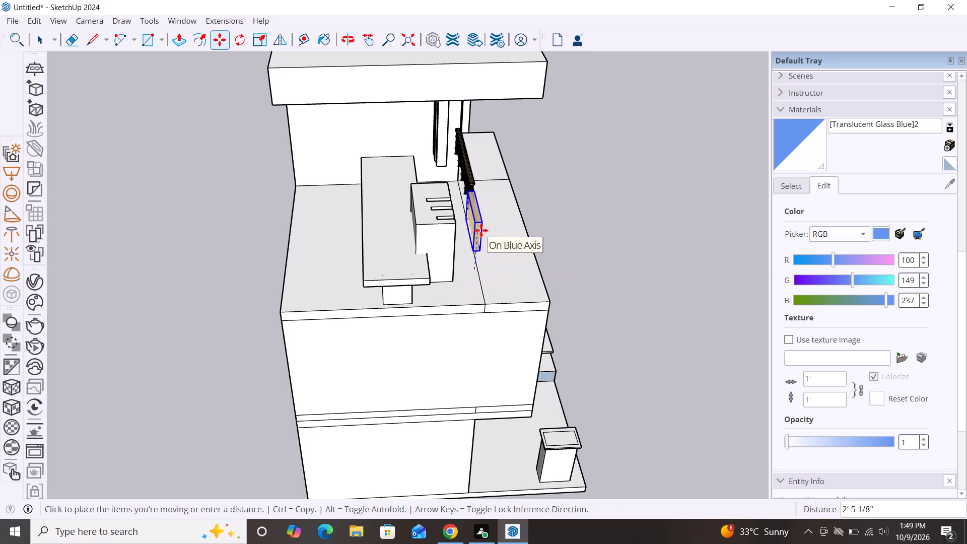
{"action": "double_click", "coordinate": [481, 230]}
{"action": "key", "text": "space"}
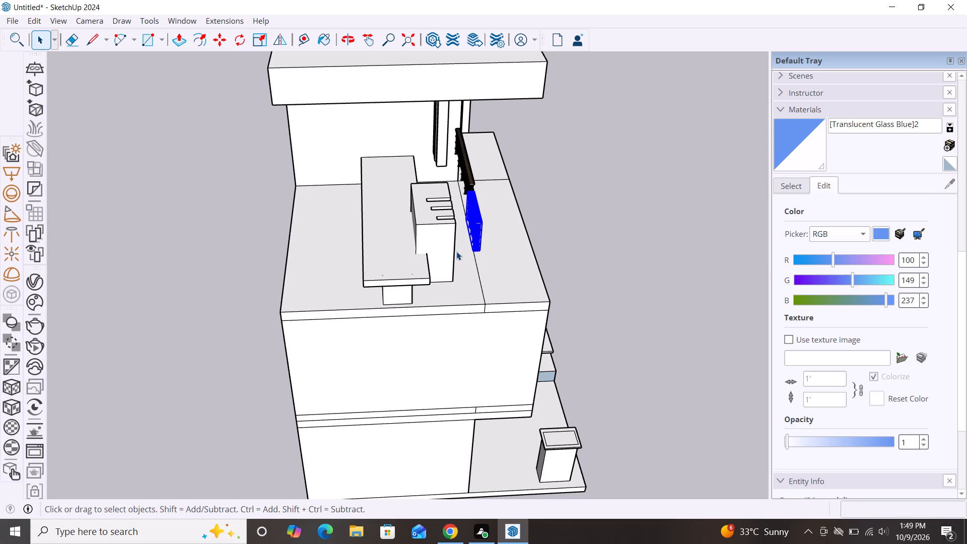
Move the railing copy further up, near the level of the longer railing, and clear the selection.
{"action": "key", "text": "m"}
{"action": "left_click", "coordinate": [478, 253]}
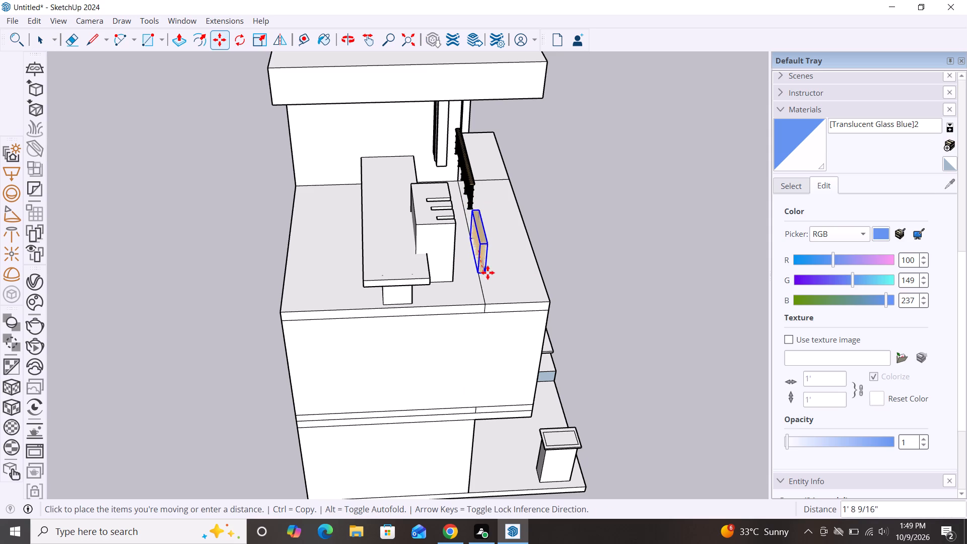
{"action": "double_click", "coordinate": [487, 235]}
{"action": "key", "text": "space"}
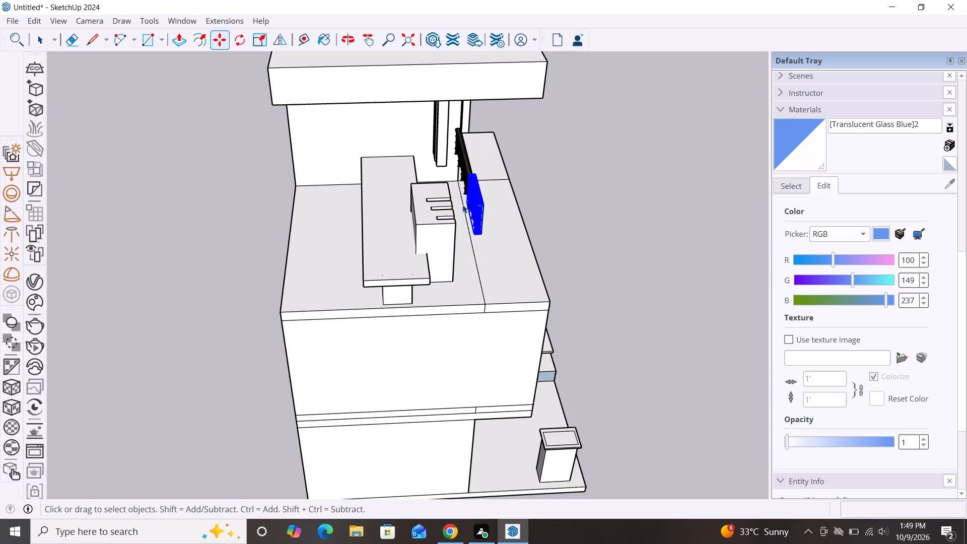
{"action": "scroll", "coordinate": [475, 187], "scroll_direction": "down", "scroll_amount": 3}
{"action": "left_click", "coordinate": [555, 277]}
{"action": "scroll", "coordinate": [346, 160], "scroll_direction": "down", "scroll_amount": 2}
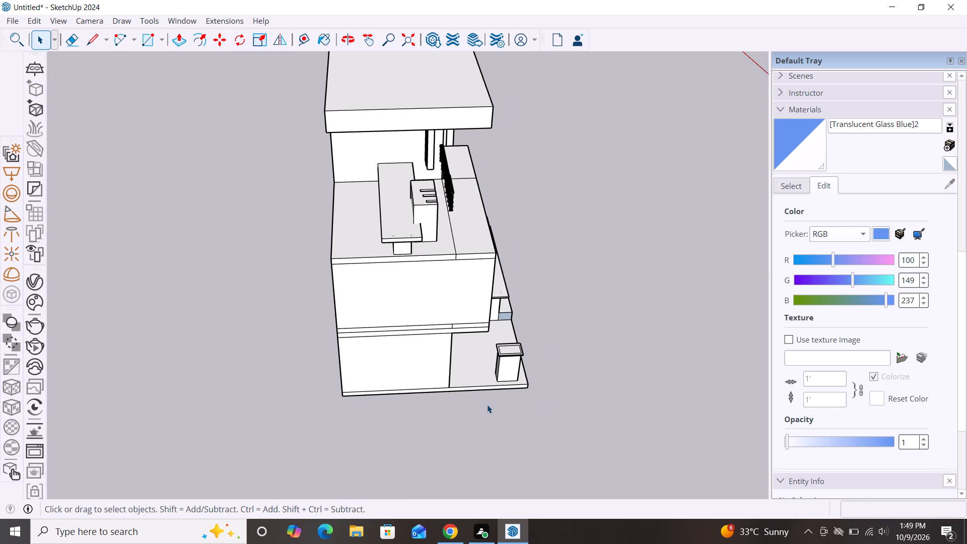
Move the railing copy about 3' 1" onto the low wall's cap slab beside the slotted panel.
{"action": "middle_click_drag", "start_coordinate": [487, 404], "coordinate": [165, 320], "text": "alt"}
{"action": "middle_click_drag", "start_coordinate": [396, 270], "coordinate": [363, 290], "text": "alt"}
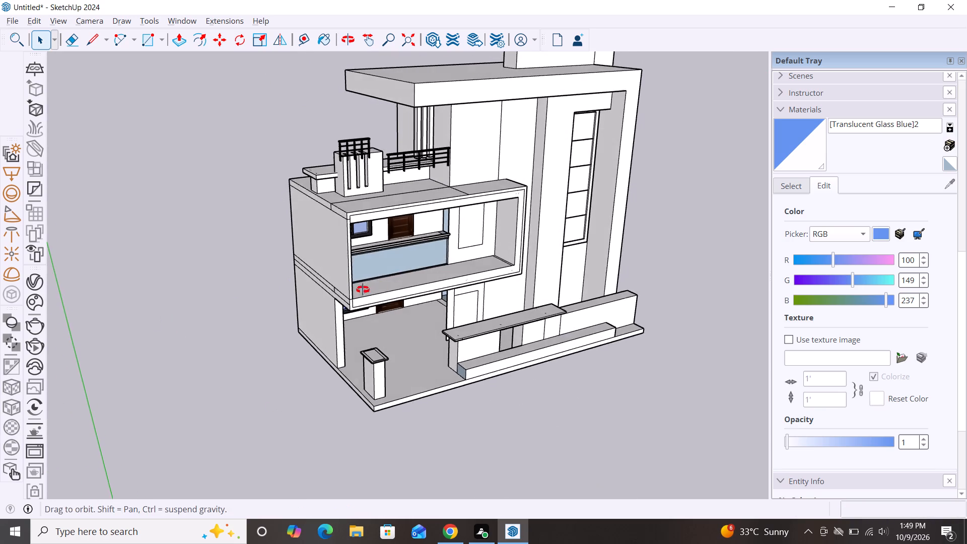
{"action": "middle_click_drag", "start_coordinate": [363, 290], "coordinate": [296, 297], "text": "alt"}
{"action": "scroll", "coordinate": [407, 151], "scroll_direction": "up", "scroll_amount": 3}
{"action": "middle_click_drag", "start_coordinate": [426, 189], "coordinate": [350, 193], "text": "alt"}
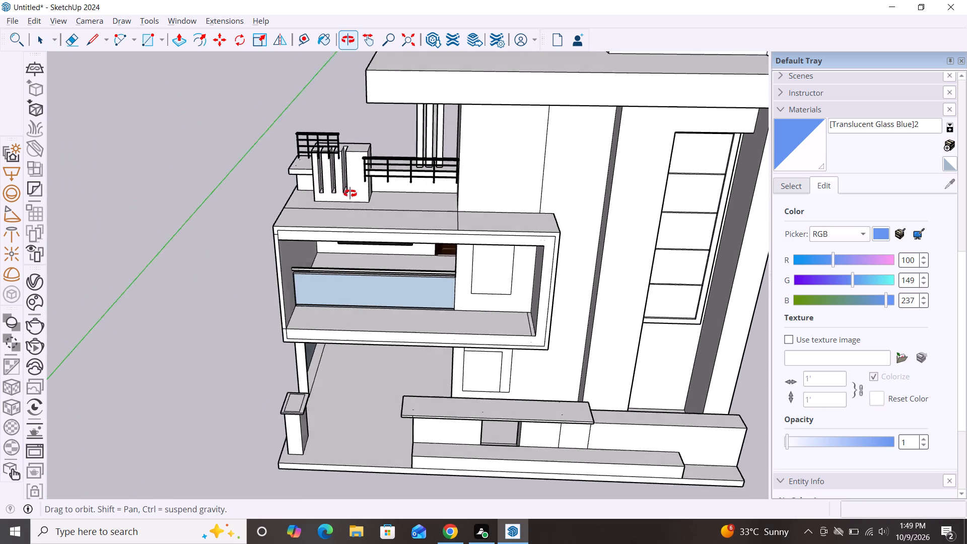
{"action": "middle_click_drag", "start_coordinate": [350, 193], "coordinate": [345, 192], "text": "alt"}
{"action": "left_click", "coordinate": [304, 144]}
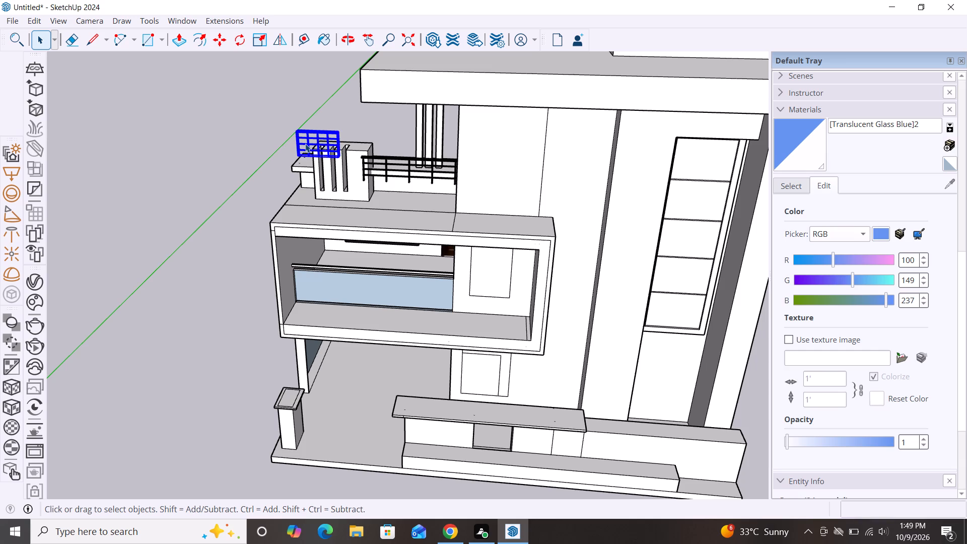
{"action": "key", "text": "m"}
{"action": "left_click", "coordinate": [300, 155]}
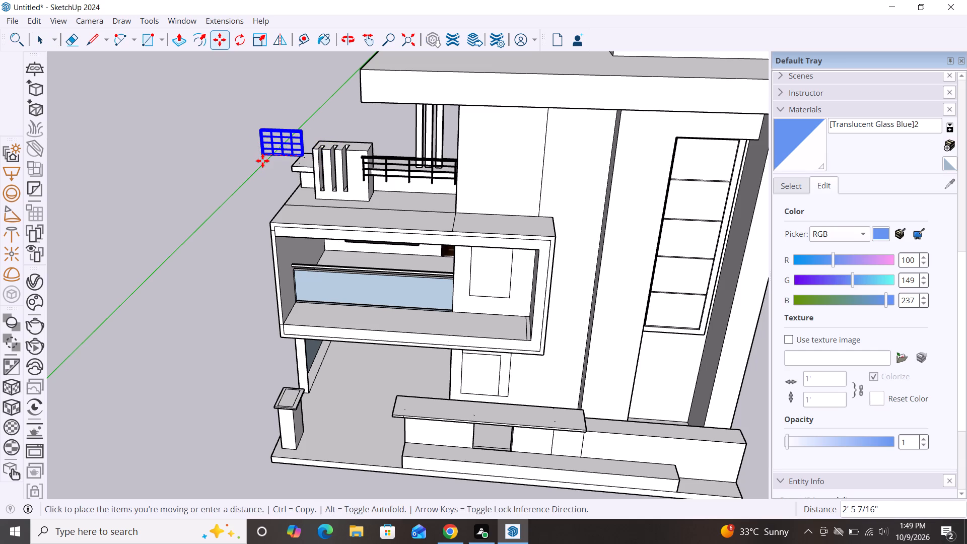
{"action": "scroll", "coordinate": [262, 160], "scroll_direction": "up", "scroll_amount": 3}
{"action": "middle_click_drag", "start_coordinate": [292, 178], "coordinate": [321, 187]}
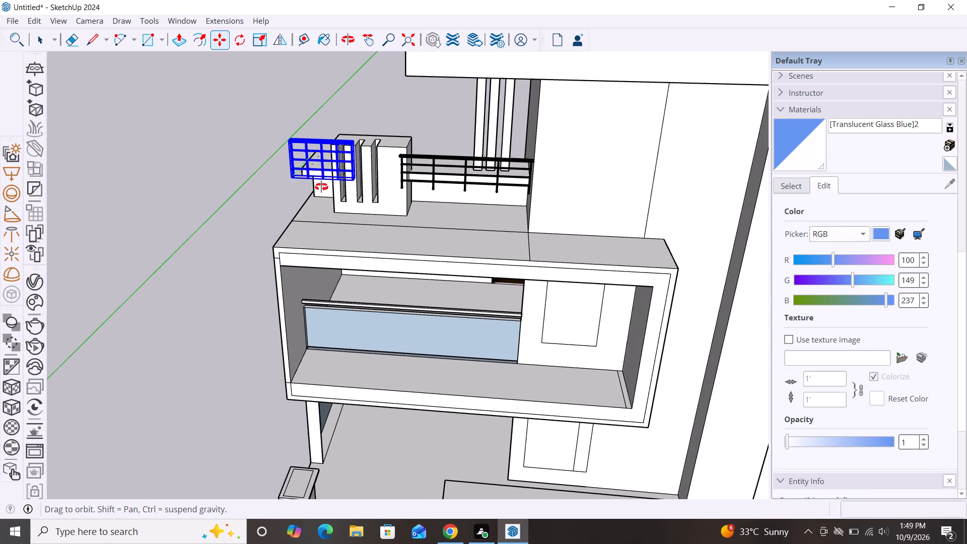
{"action": "middle_click_drag", "start_coordinate": [321, 187], "coordinate": [388, 198]}
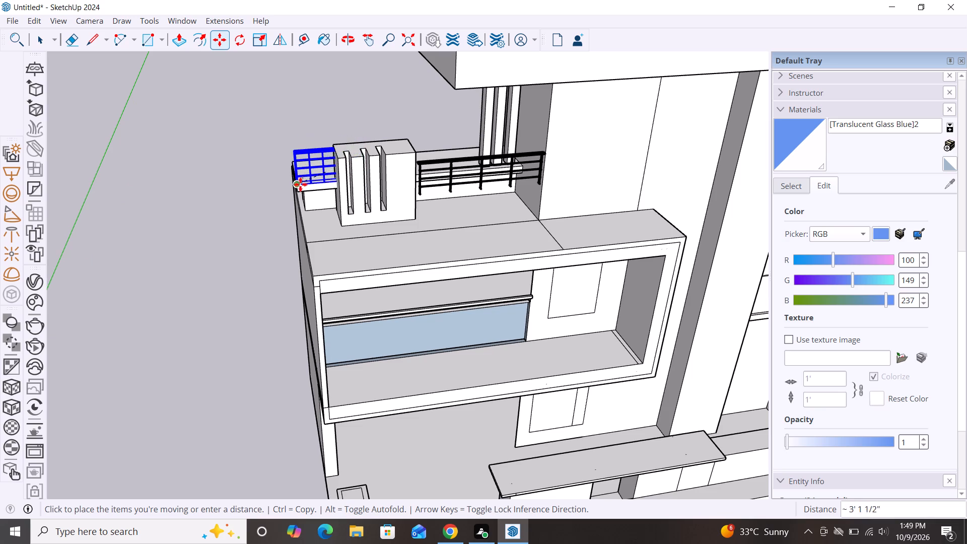
{"action": "left_click", "coordinate": [304, 184]}
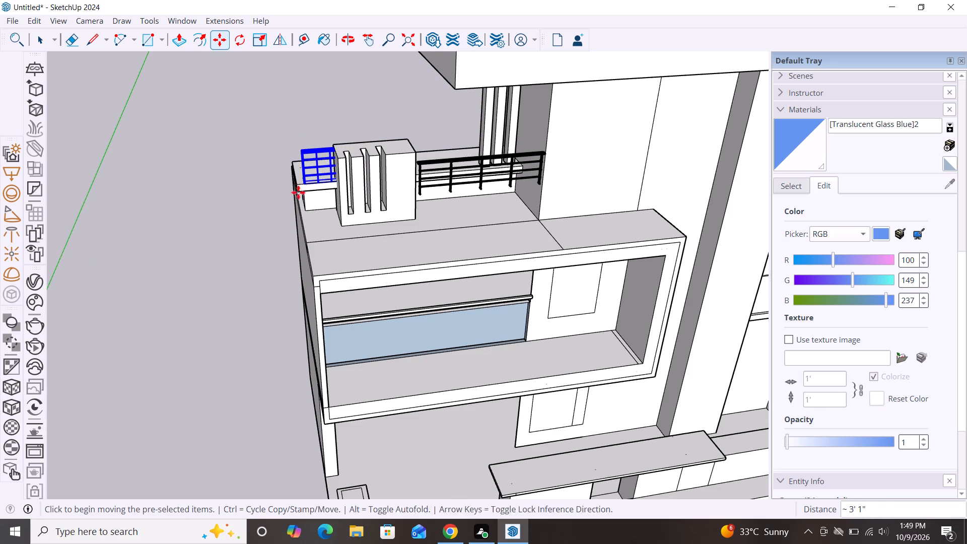
Scale the railing copy slightly longer from its outer end along the cap slab, and clear the selection.
{"action": "scroll", "coordinate": [373, 243], "scroll_direction": "down", "scroll_amount": 1}
{"action": "middle_click_drag", "start_coordinate": [383, 245], "coordinate": [388, 245]}
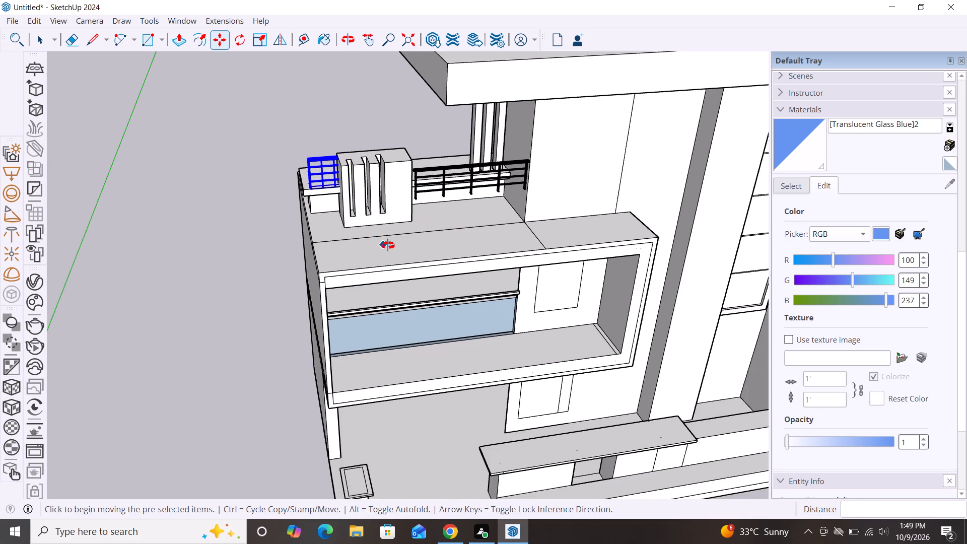
{"action": "middle_click_drag", "start_coordinate": [388, 245], "coordinate": [576, 256]}
{"action": "key", "text": "s"}
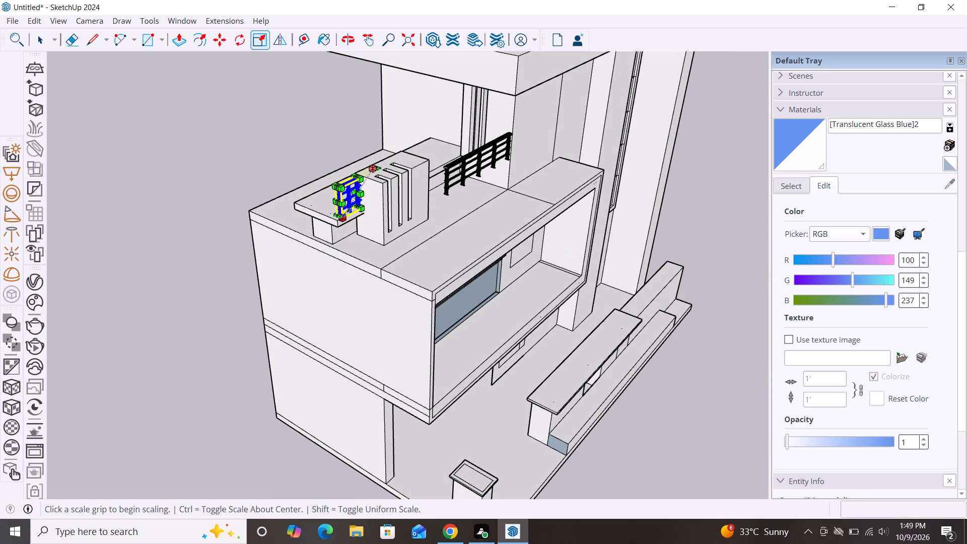
{"action": "left_click_drag", "start_coordinate": [341, 200], "coordinate": [337, 207]}
{"action": "double_click", "coordinate": [337, 207]}
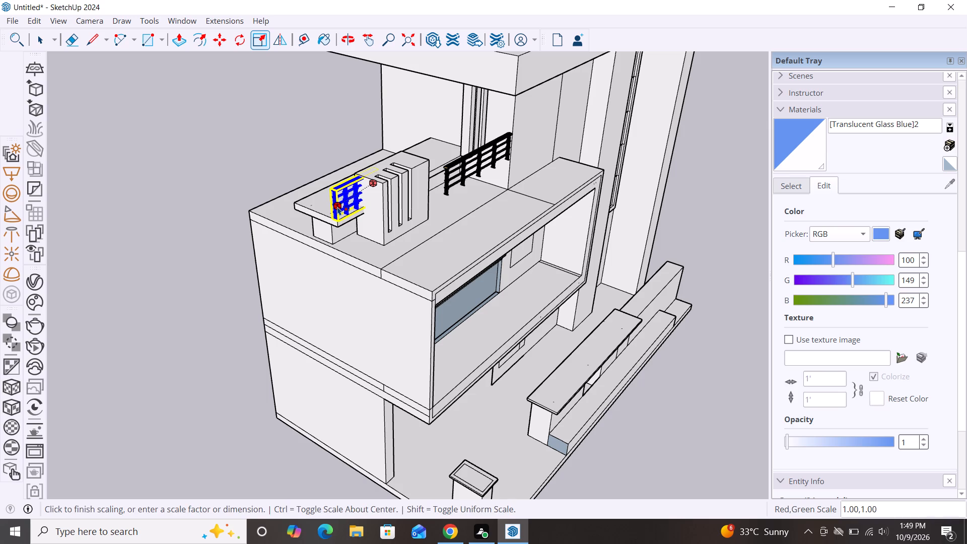
{"action": "key", "text": "Escape"}
{"action": "key", "text": "space"}
{"action": "left_click", "coordinate": [193, 151]}
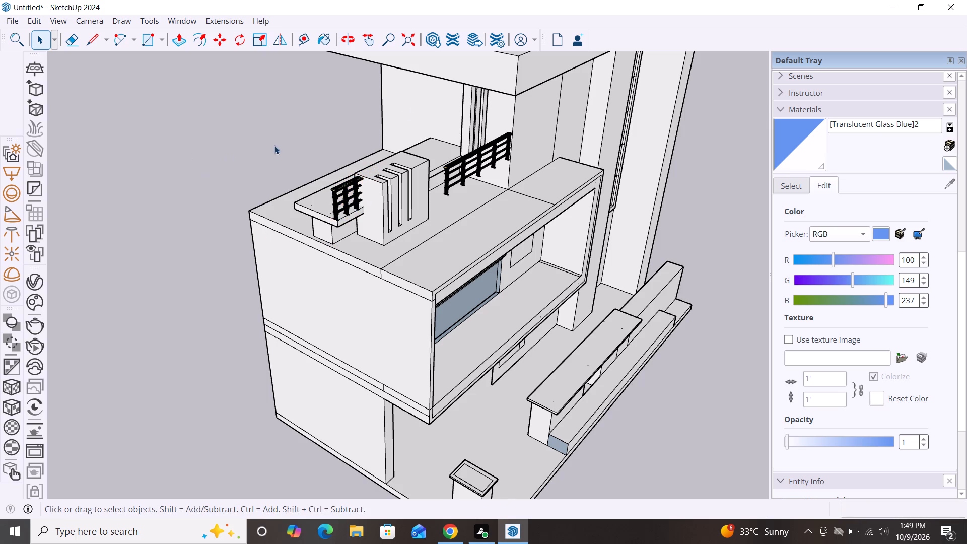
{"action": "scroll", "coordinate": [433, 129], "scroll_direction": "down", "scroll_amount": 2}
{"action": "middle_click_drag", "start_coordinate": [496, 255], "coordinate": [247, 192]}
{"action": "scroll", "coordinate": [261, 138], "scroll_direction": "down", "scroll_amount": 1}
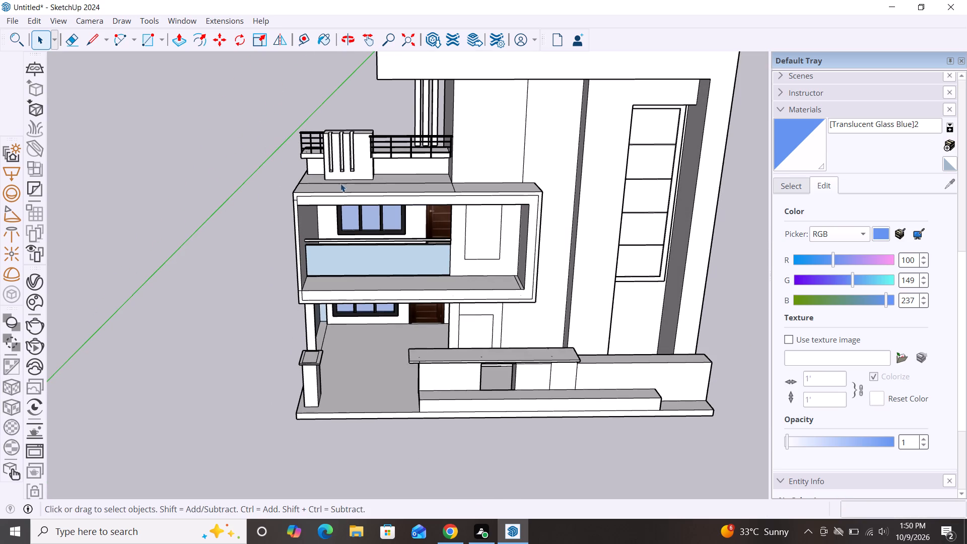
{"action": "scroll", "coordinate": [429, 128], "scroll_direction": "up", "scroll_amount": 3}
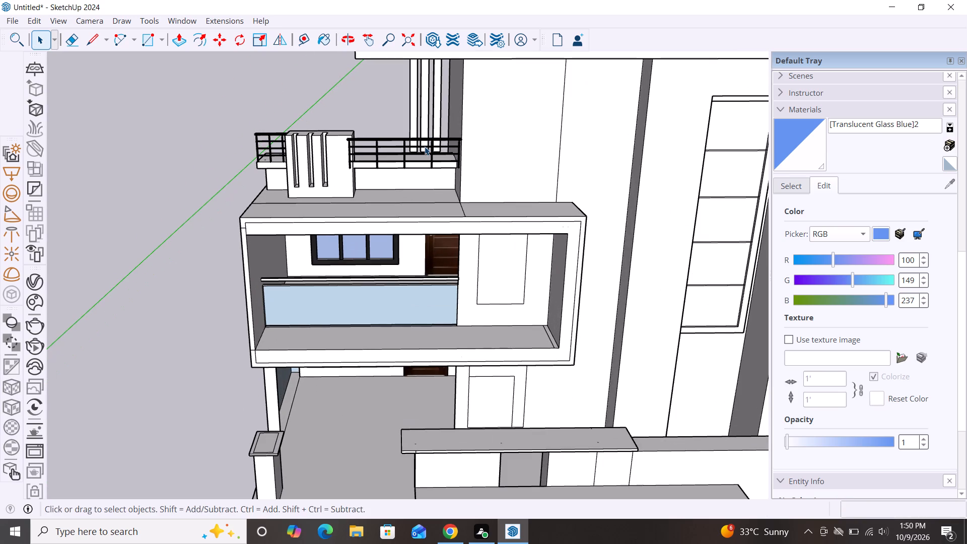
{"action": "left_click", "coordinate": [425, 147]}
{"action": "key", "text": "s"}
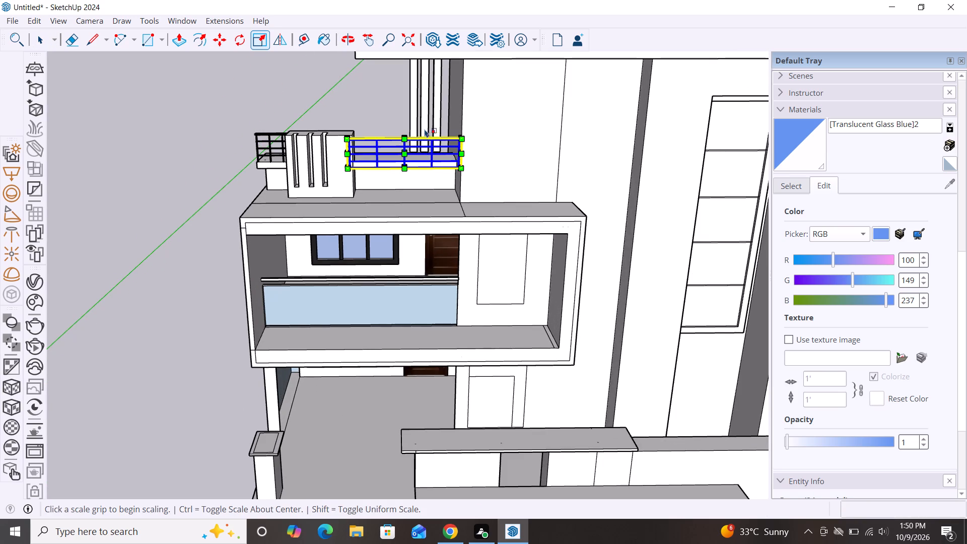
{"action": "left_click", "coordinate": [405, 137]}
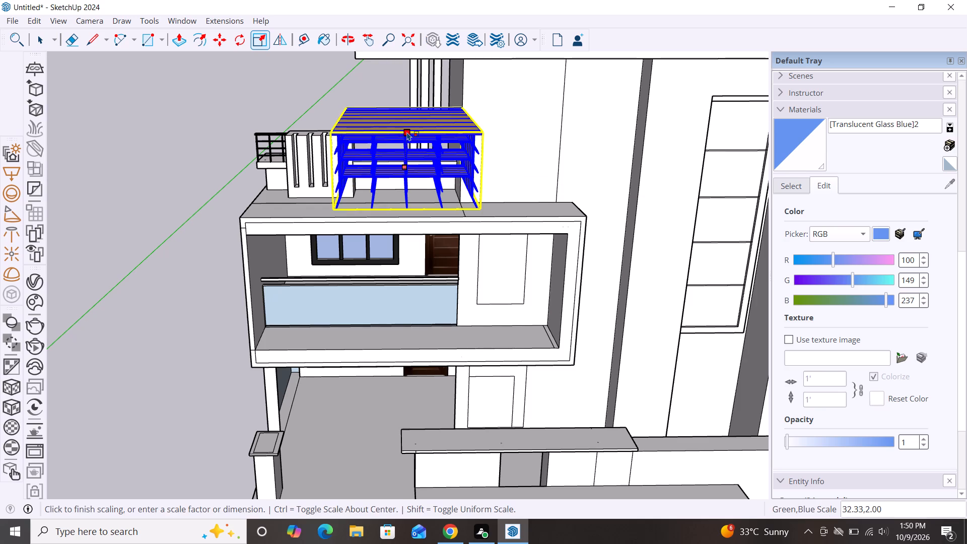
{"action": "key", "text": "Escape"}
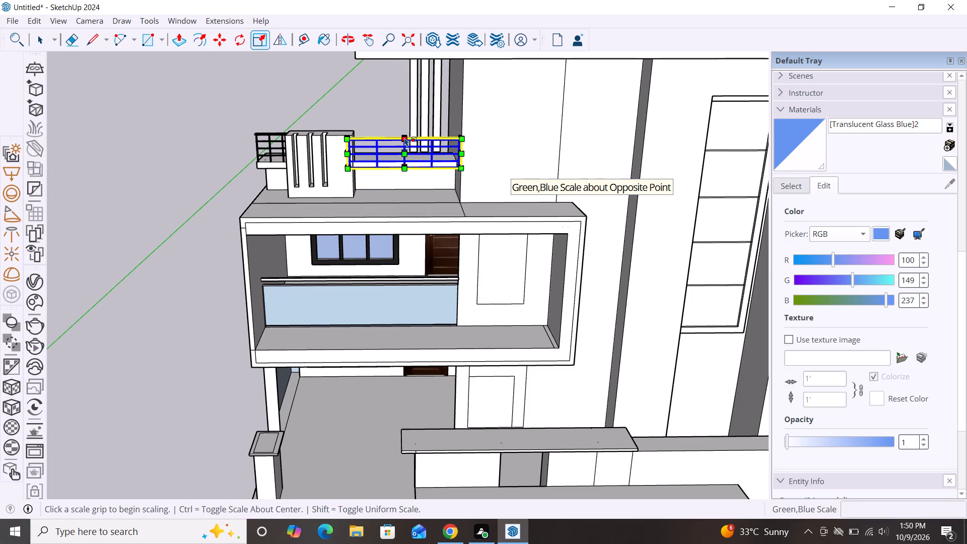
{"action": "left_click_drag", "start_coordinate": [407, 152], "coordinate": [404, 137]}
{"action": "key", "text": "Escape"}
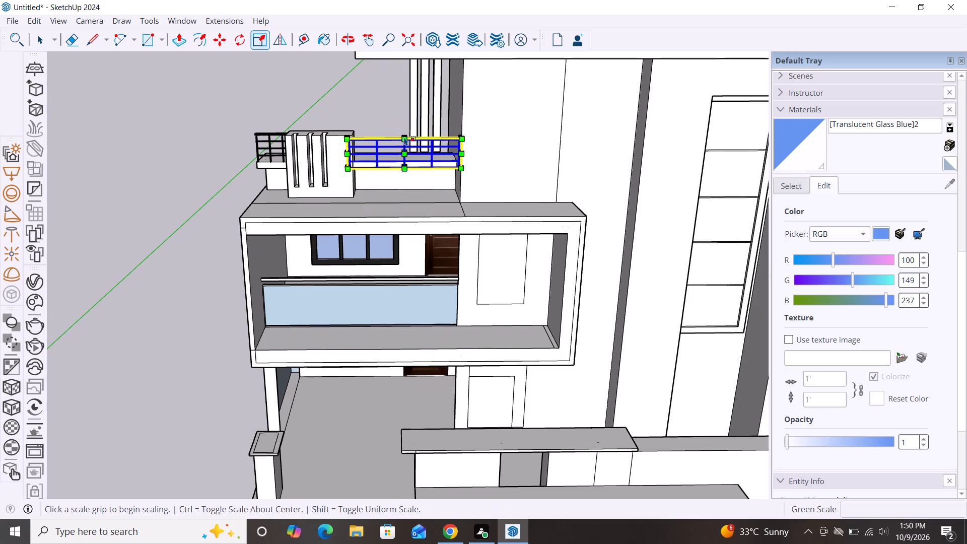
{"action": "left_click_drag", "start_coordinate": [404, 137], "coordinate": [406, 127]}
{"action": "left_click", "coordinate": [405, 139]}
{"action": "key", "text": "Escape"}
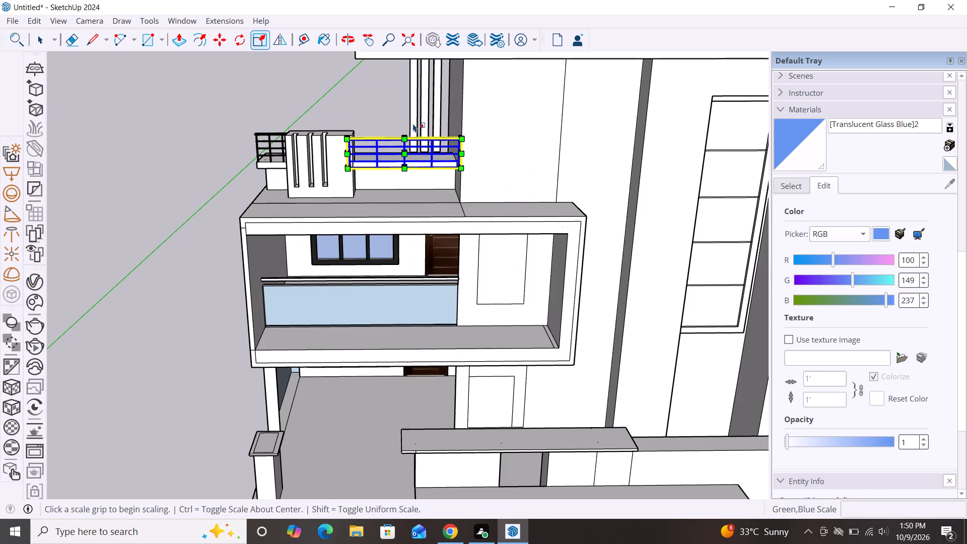
Scale the longer railing taller from its top middle grip, by about -3.56 in green and 1.43 in blue.
{"action": "scroll", "coordinate": [410, 147], "scroll_direction": "up", "scroll_amount": 12}
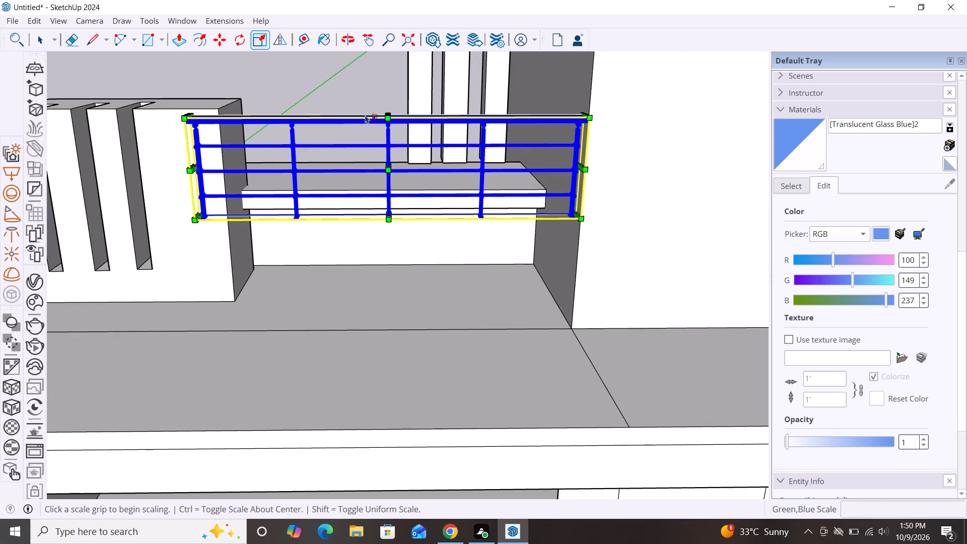
{"action": "left_click", "coordinate": [386, 115]}
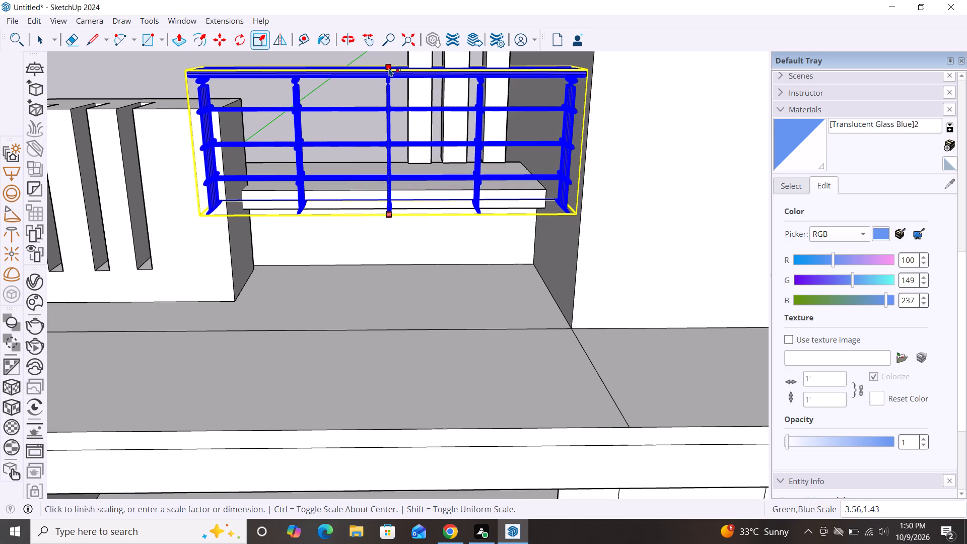
{"action": "left_click", "coordinate": [389, 68]}
{"action": "key", "text": "space"}
{"action": "scroll", "coordinate": [464, 150], "scroll_direction": "down", "scroll_amount": 4}
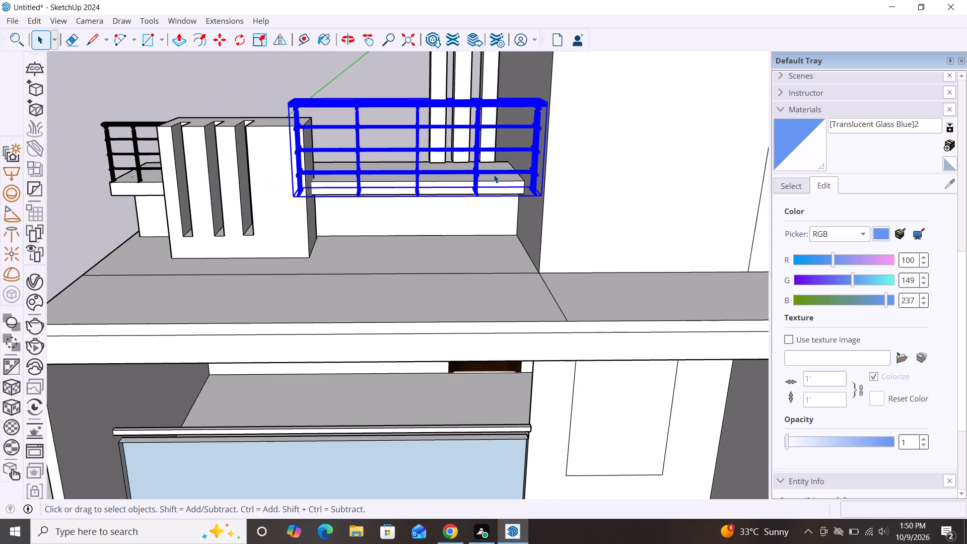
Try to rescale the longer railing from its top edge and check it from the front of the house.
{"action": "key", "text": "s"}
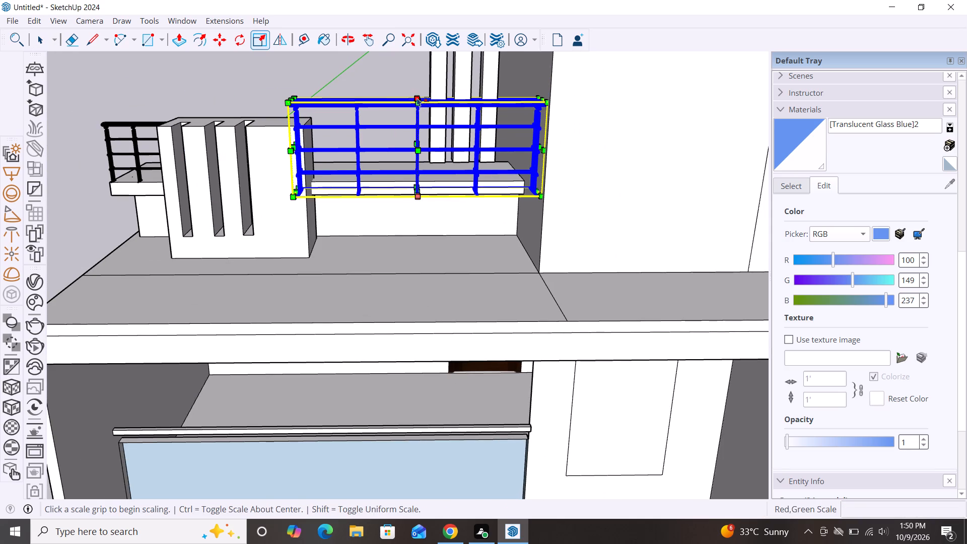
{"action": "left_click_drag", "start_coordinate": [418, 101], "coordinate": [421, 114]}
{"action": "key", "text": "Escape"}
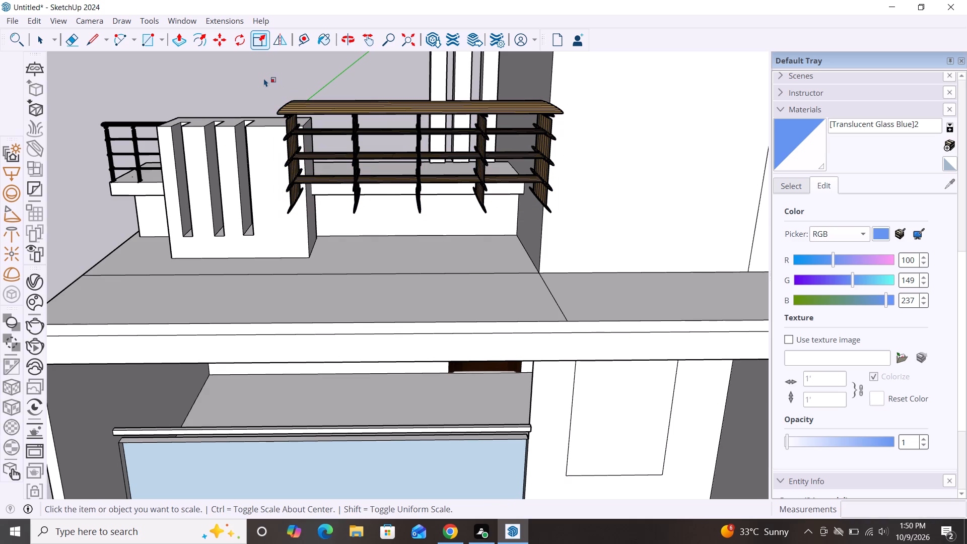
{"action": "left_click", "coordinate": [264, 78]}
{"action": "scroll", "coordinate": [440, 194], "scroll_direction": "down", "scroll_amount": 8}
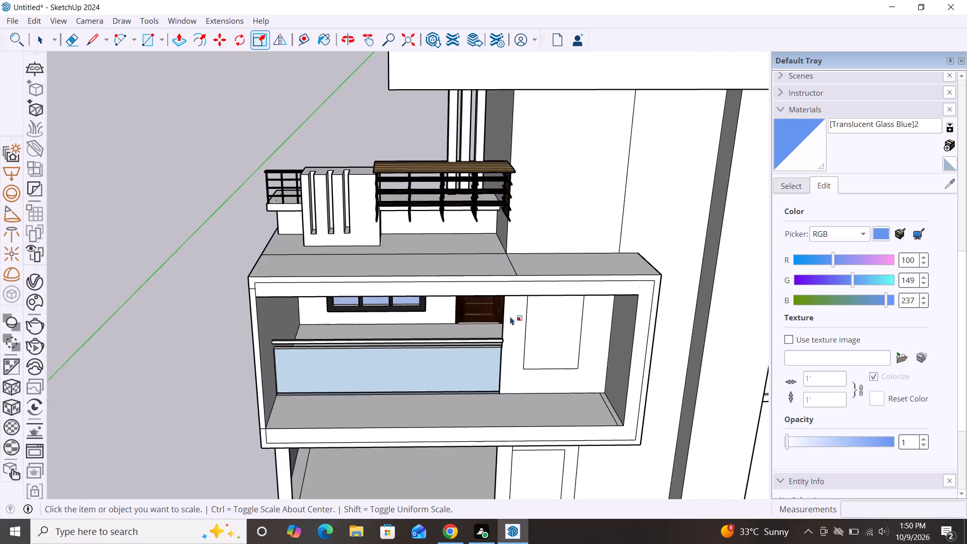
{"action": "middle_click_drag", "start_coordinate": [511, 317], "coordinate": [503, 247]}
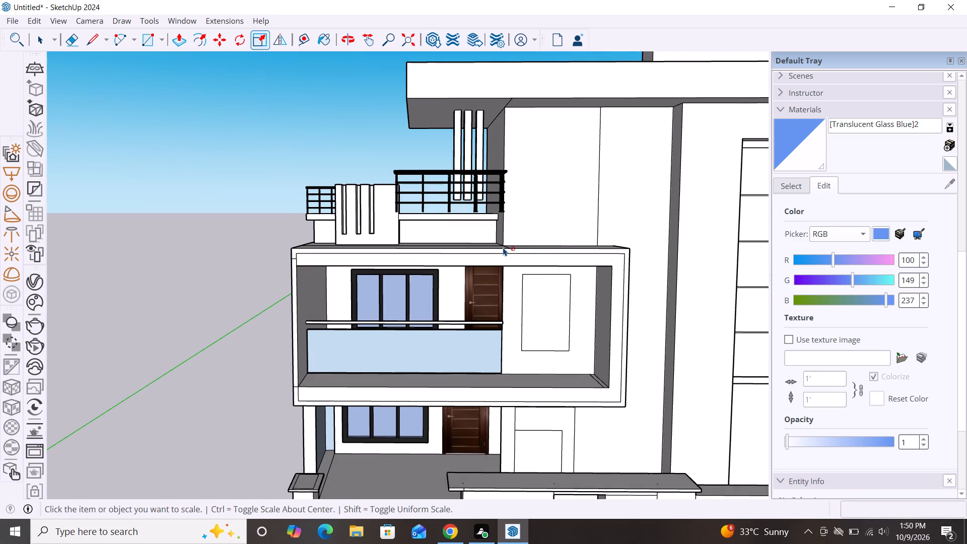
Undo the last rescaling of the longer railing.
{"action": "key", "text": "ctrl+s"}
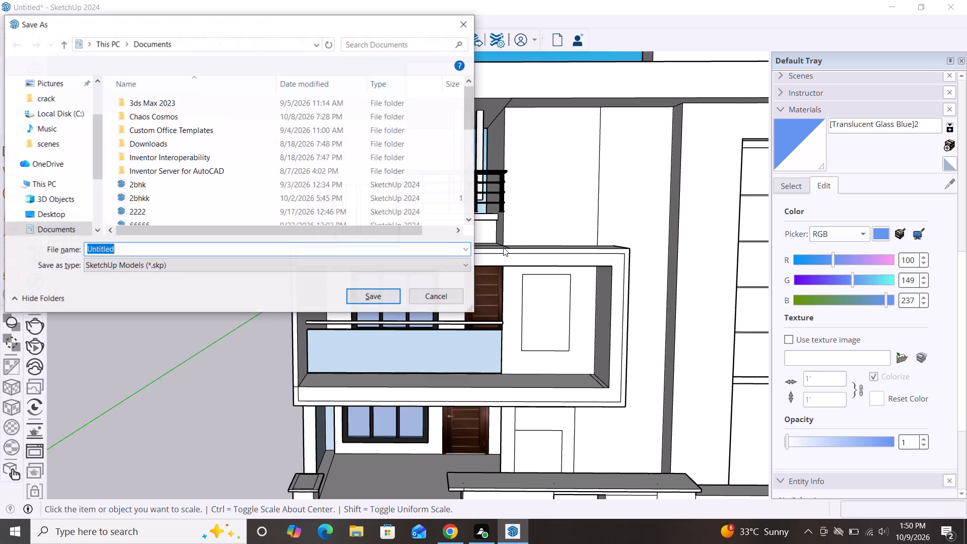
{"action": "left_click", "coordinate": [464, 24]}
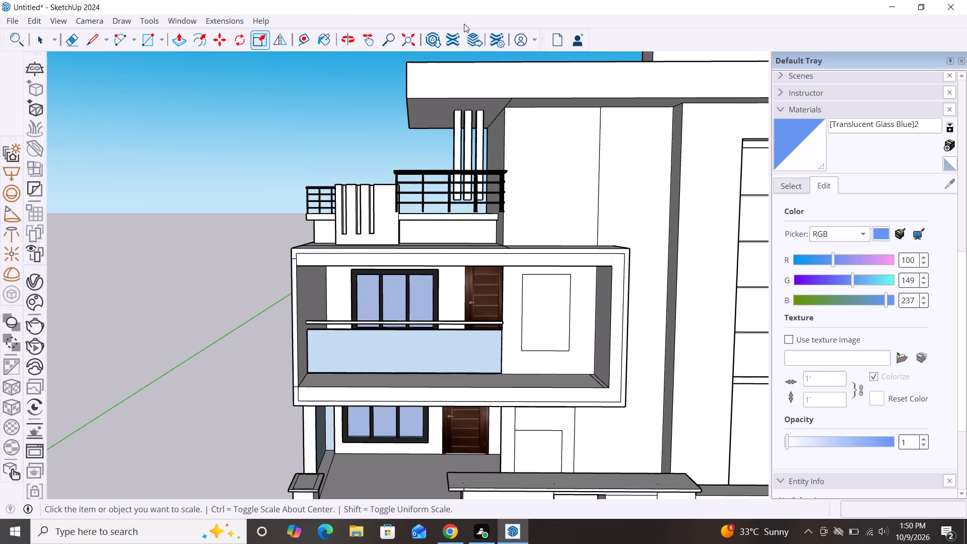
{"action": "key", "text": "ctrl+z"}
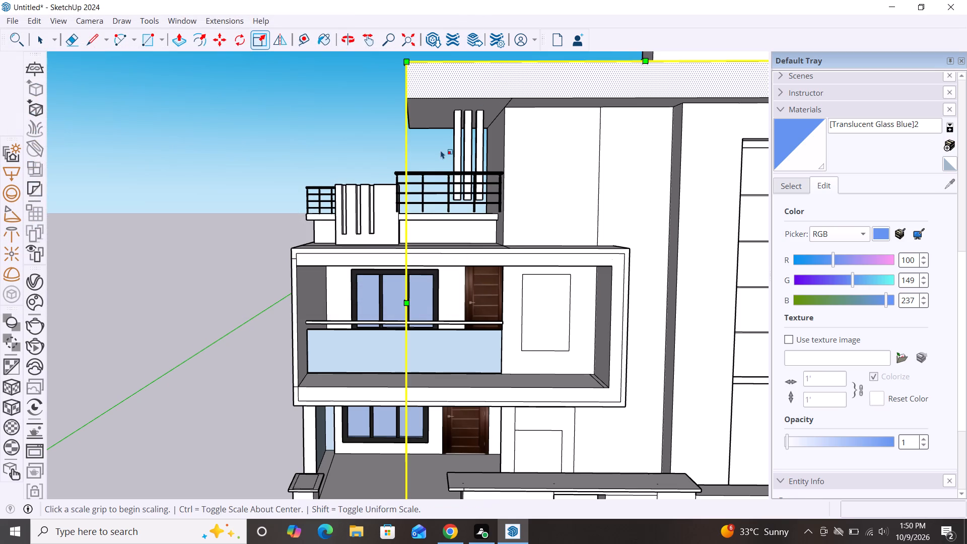
Undo the height scaling of the longer terrace railing and leave the Scale tool.
{"action": "key", "text": "ctrl+z"}
{"action": "scroll", "coordinate": [325, 201], "scroll_direction": "down", "scroll_amount": 2}
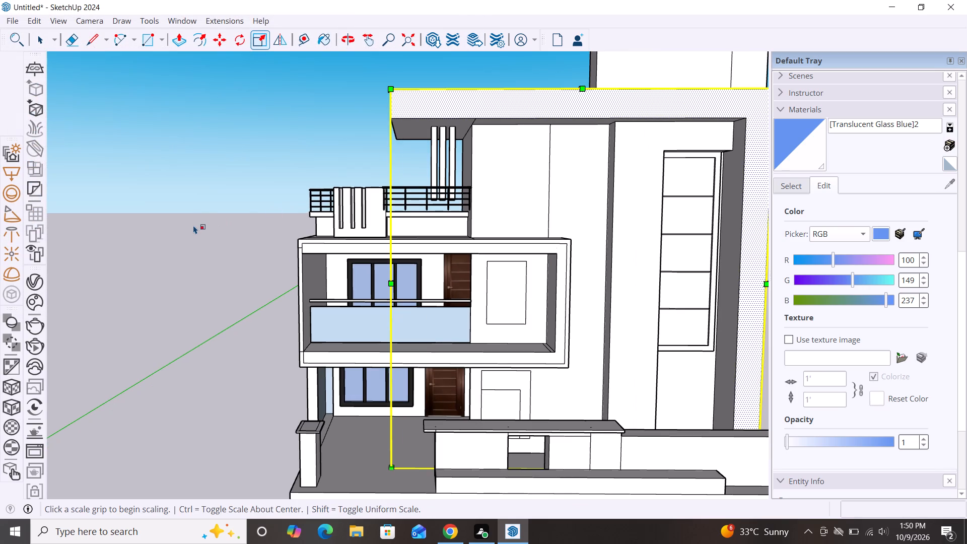
{"action": "key", "text": "space"}
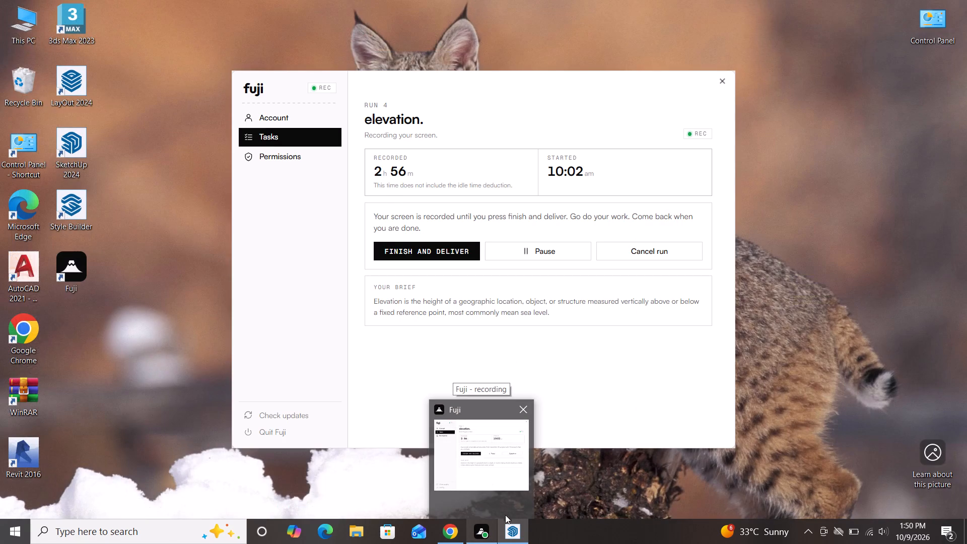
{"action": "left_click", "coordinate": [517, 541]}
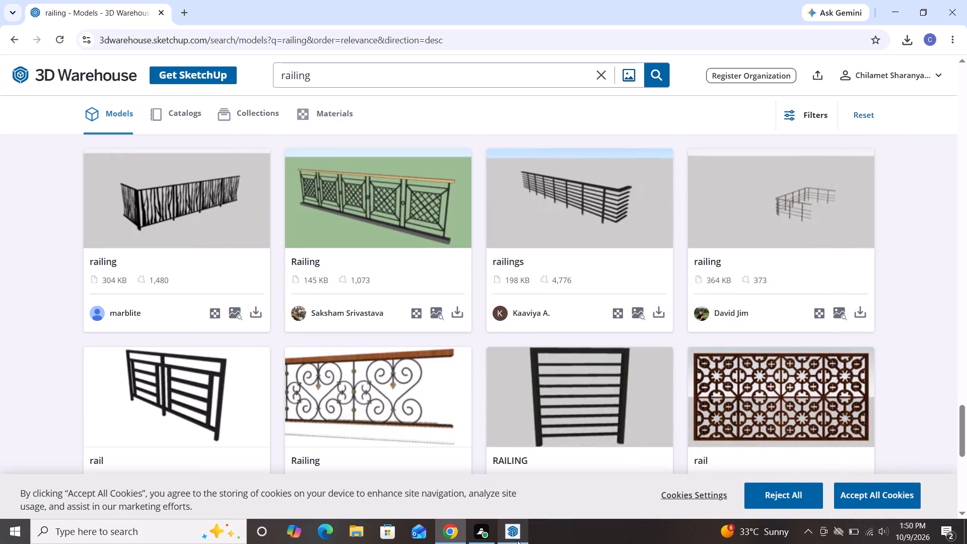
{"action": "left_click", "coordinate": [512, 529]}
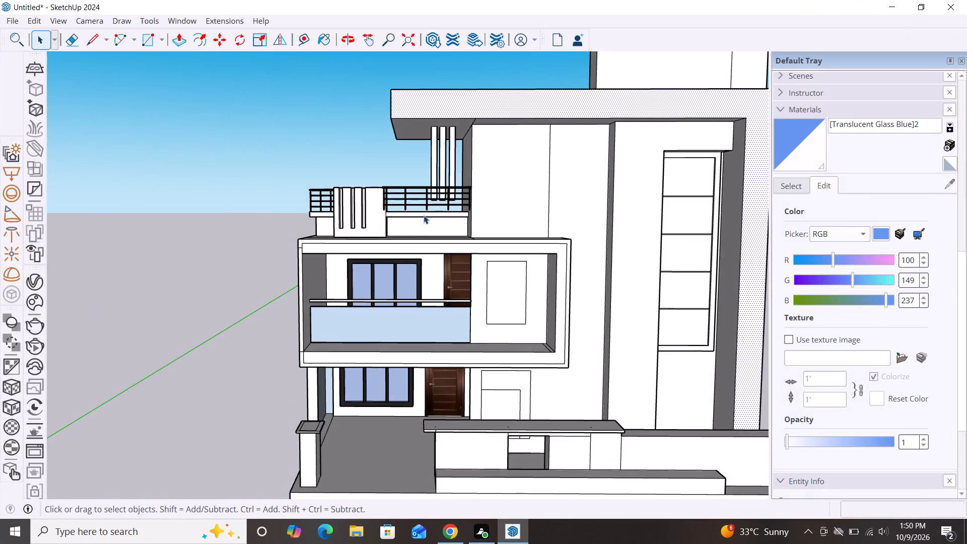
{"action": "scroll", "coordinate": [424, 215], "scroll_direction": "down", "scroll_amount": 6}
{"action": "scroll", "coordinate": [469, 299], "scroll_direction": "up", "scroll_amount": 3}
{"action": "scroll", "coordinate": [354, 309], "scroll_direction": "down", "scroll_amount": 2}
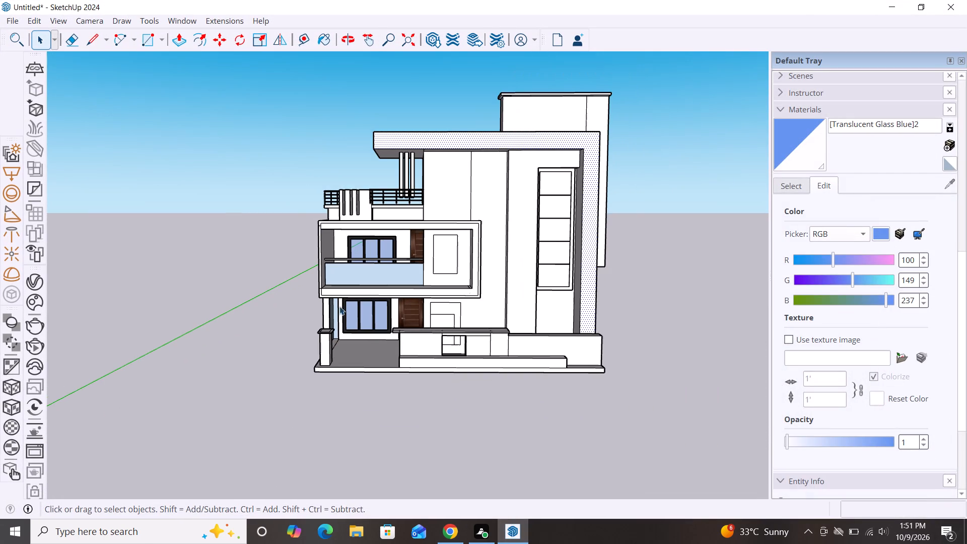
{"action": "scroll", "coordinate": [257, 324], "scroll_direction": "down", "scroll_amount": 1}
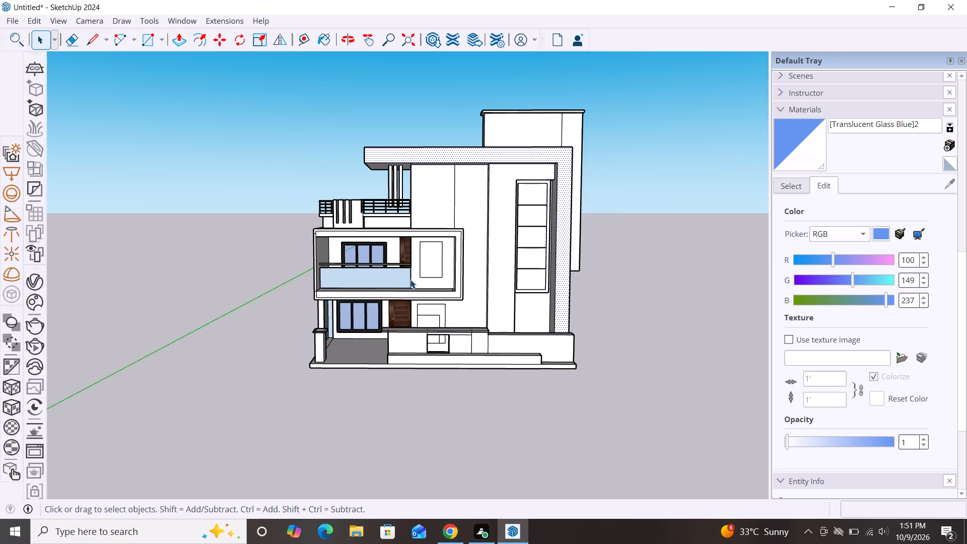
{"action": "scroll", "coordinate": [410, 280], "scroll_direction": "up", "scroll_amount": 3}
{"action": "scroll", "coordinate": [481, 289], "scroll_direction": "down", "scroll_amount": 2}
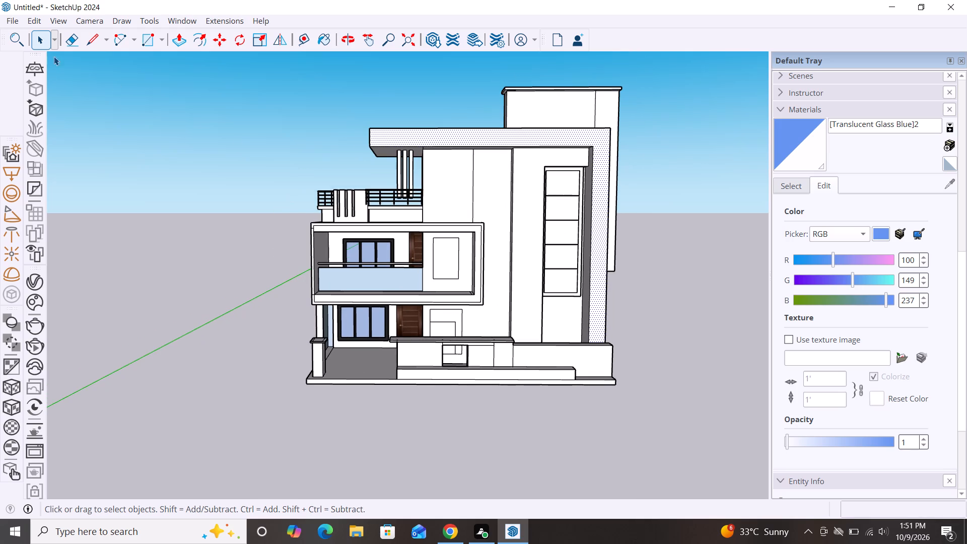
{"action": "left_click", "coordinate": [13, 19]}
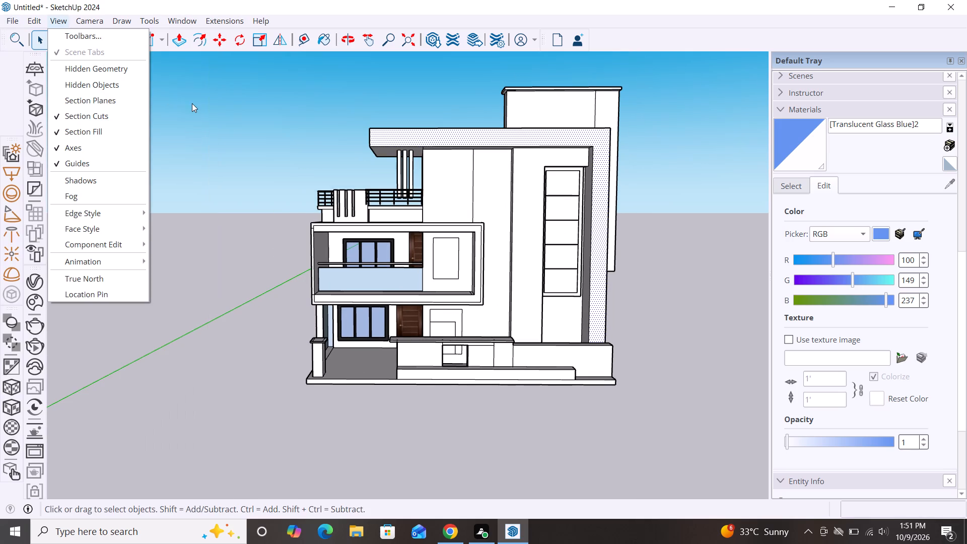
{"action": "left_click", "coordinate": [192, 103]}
Import the Modern+Gate+1 model from Downloads and place it in front of the house.
{"action": "left_click", "coordinate": [10, 23]}
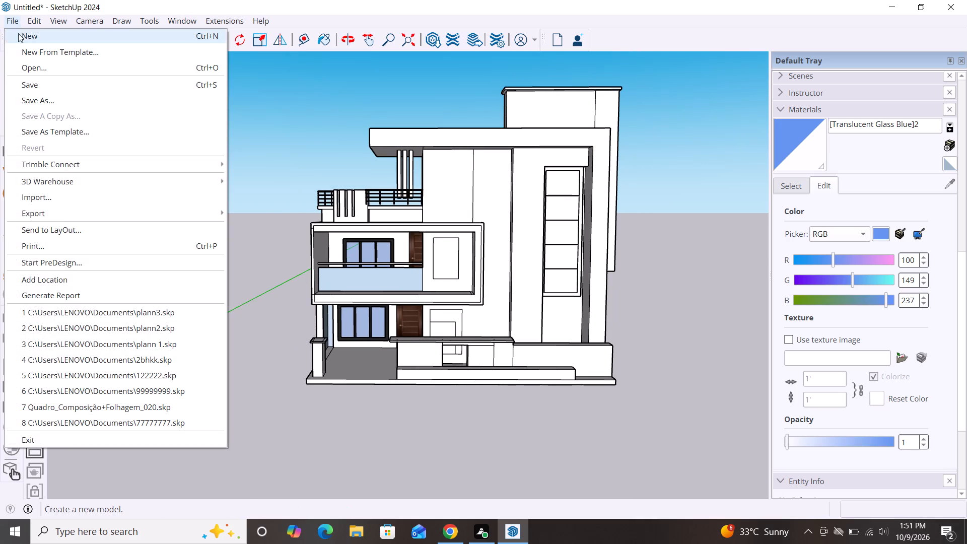
{"action": "left_click", "coordinate": [91, 199]}
{"action": "scroll", "coordinate": [214, 192], "scroll_direction": "down", "scroll_amount": 2}
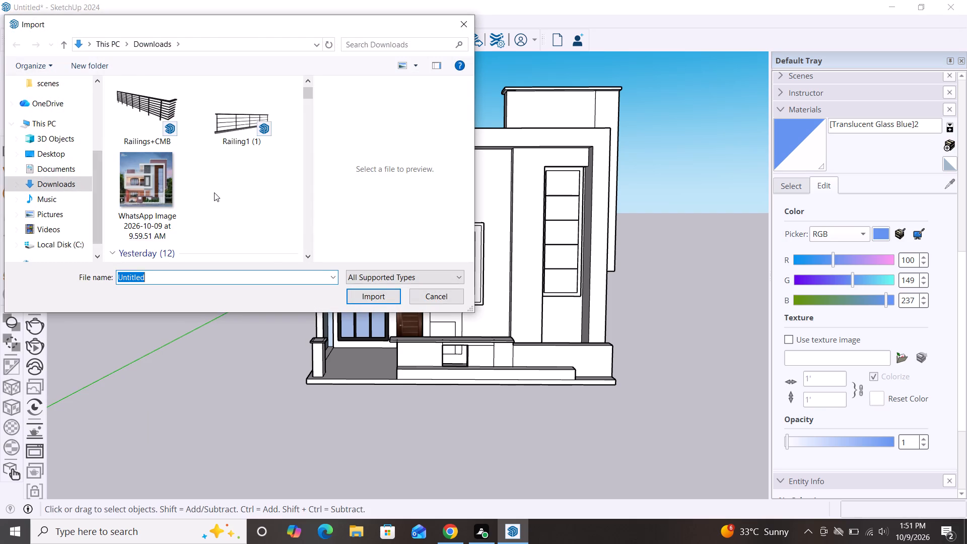
{"action": "scroll", "coordinate": [218, 191], "scroll_direction": "down", "scroll_amount": 2}
{"action": "scroll", "coordinate": [221, 192], "scroll_direction": "up", "scroll_amount": 2}
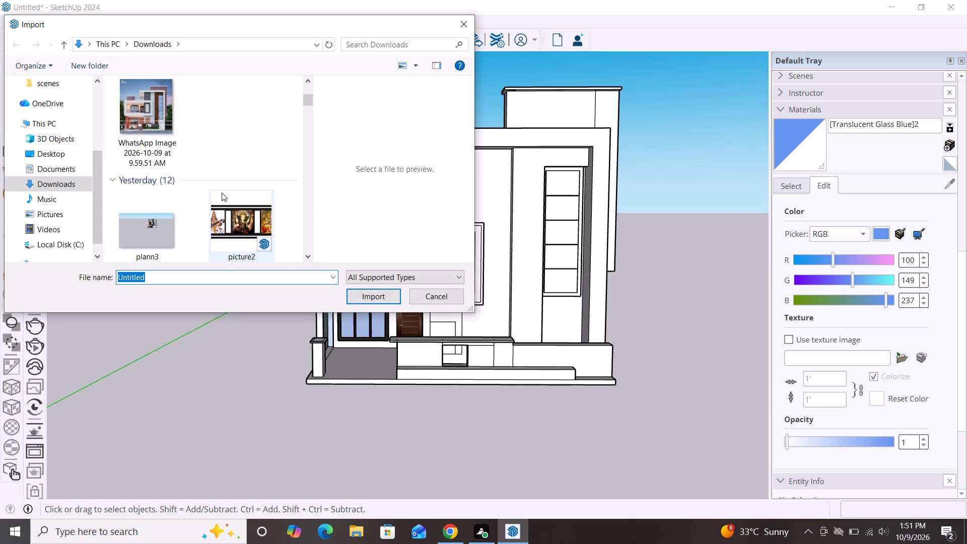
{"action": "scroll", "coordinate": [222, 195], "scroll_direction": "down", "scroll_amount": 3}
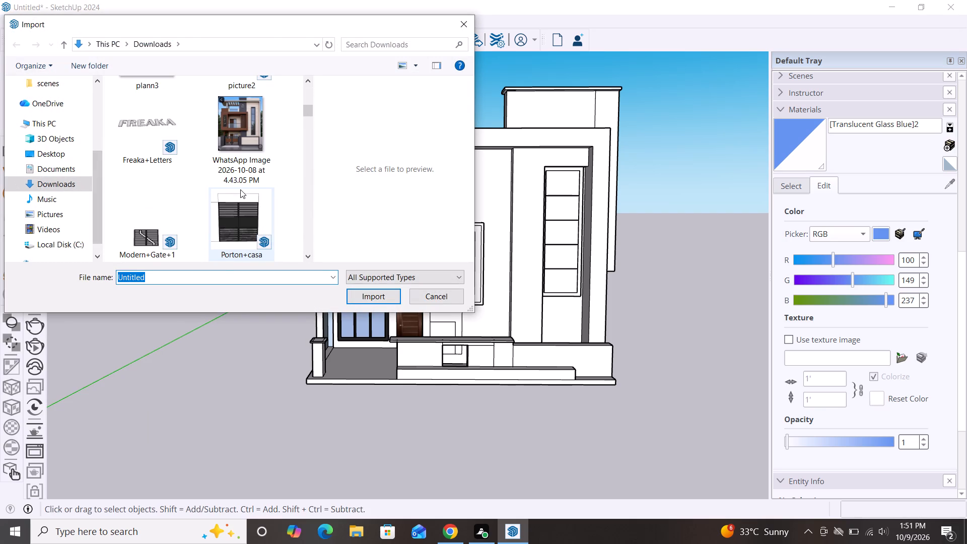
{"action": "scroll", "coordinate": [240, 189], "scroll_direction": "down", "scroll_amount": 1}
{"action": "left_click", "coordinate": [150, 166]}
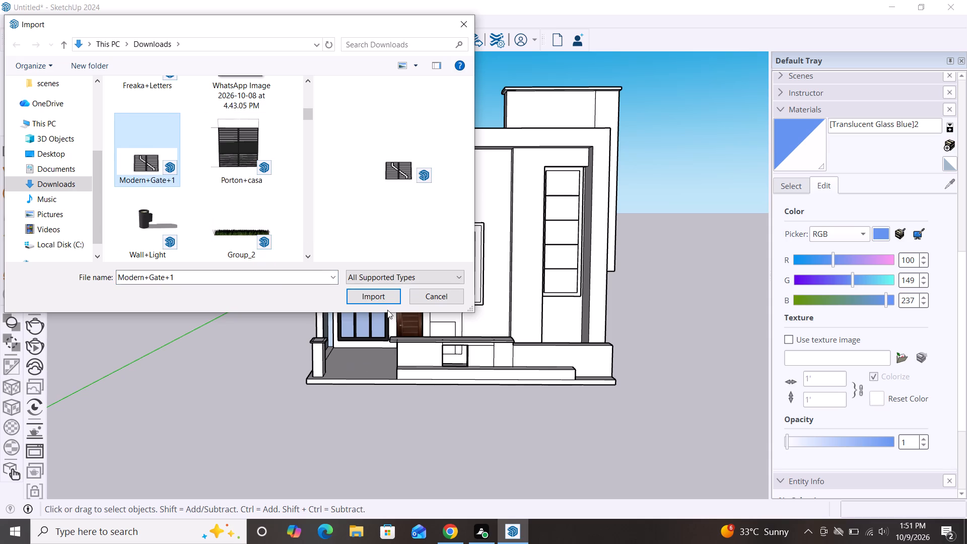
{"action": "left_click", "coordinate": [381, 301]}
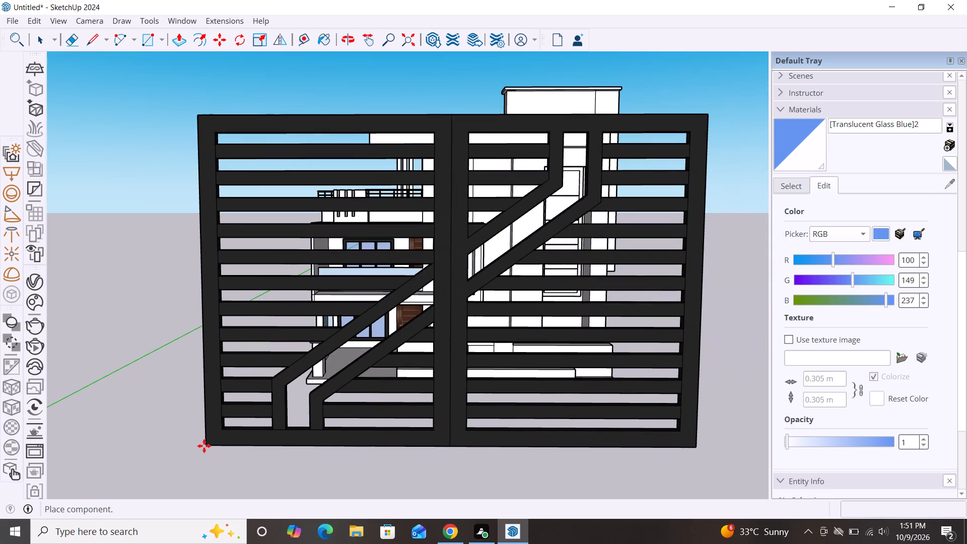
{"action": "left_click", "coordinate": [204, 446]}
Scale the gate narrower from its side middle grip, finishing at about 2.00 in red and -2.68 in green.
{"action": "key", "text": "s"}
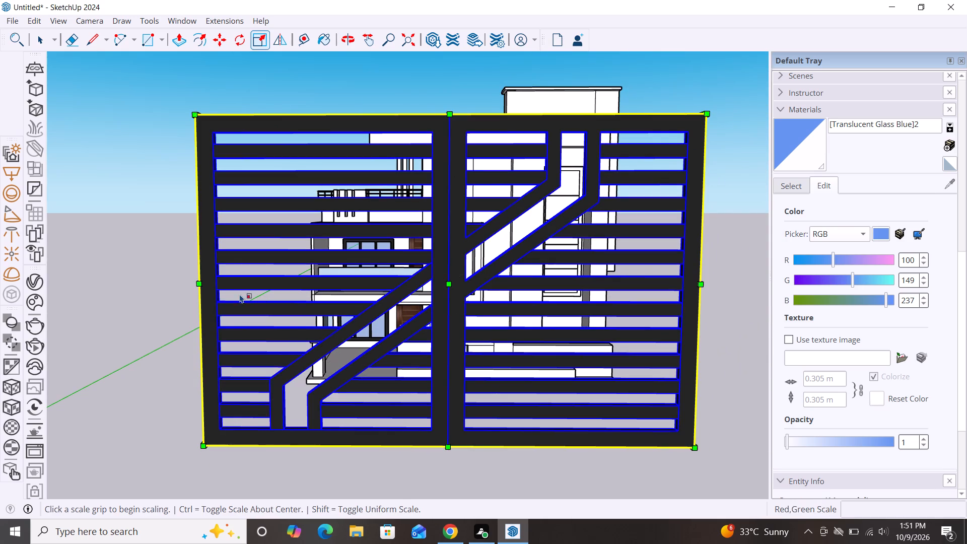
{"action": "left_click_drag", "start_coordinate": [200, 283], "coordinate": [396, 296]}
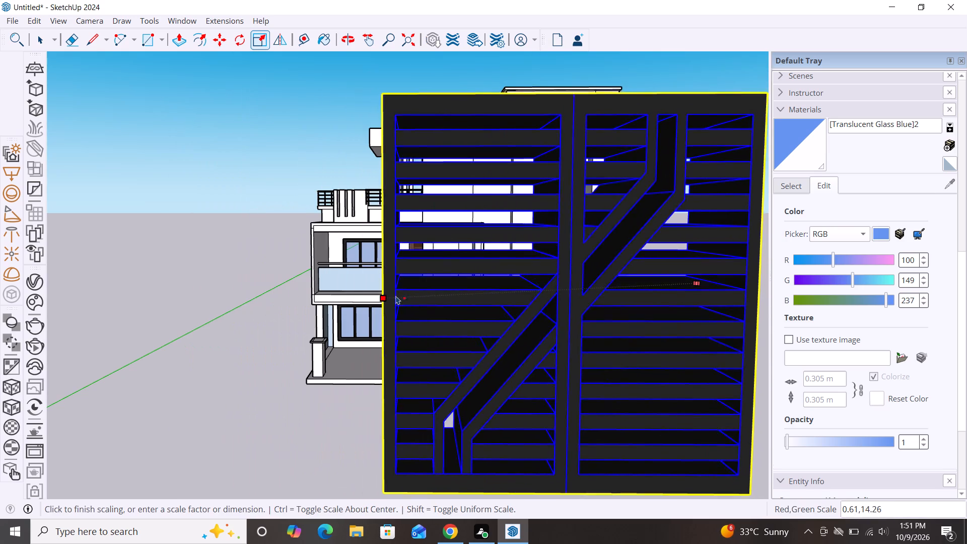
{"action": "left_click_drag", "start_coordinate": [396, 296], "coordinate": [523, 289]}
{"action": "left_click", "coordinate": [523, 289]}
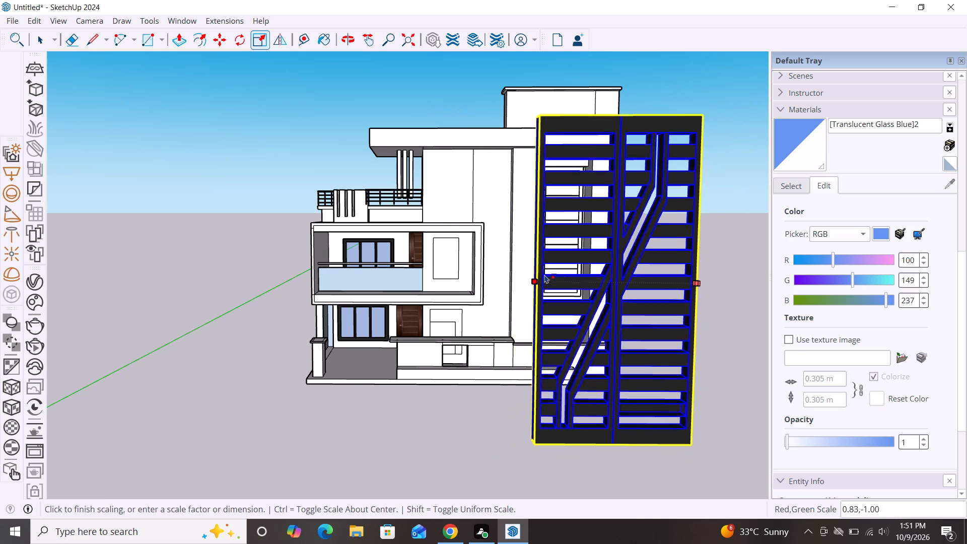
{"action": "left_click", "coordinate": [356, 272]}
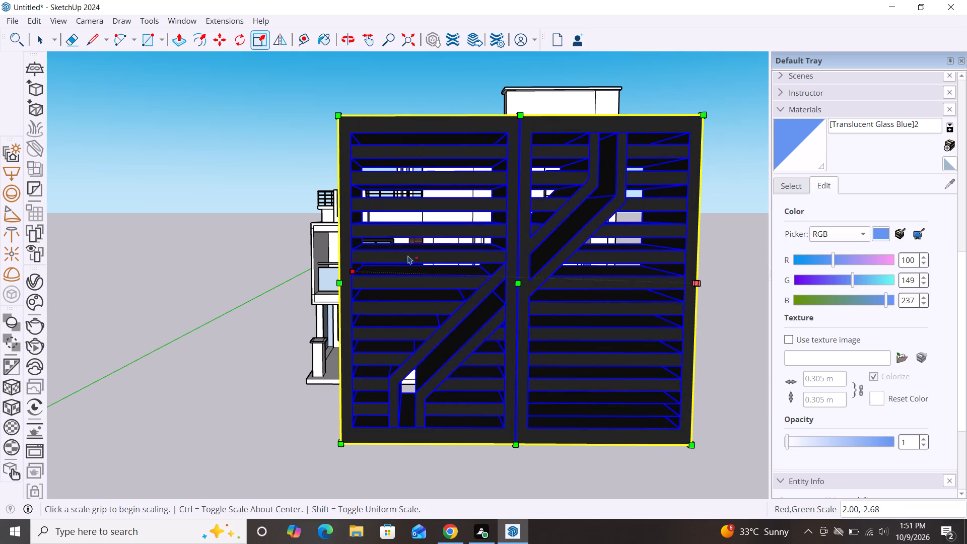
Scale the gate's height down to about 0.20 in blue and its depth to about -0.11 in green.
{"action": "left_click_drag", "start_coordinate": [521, 116], "coordinate": [512, 291]}
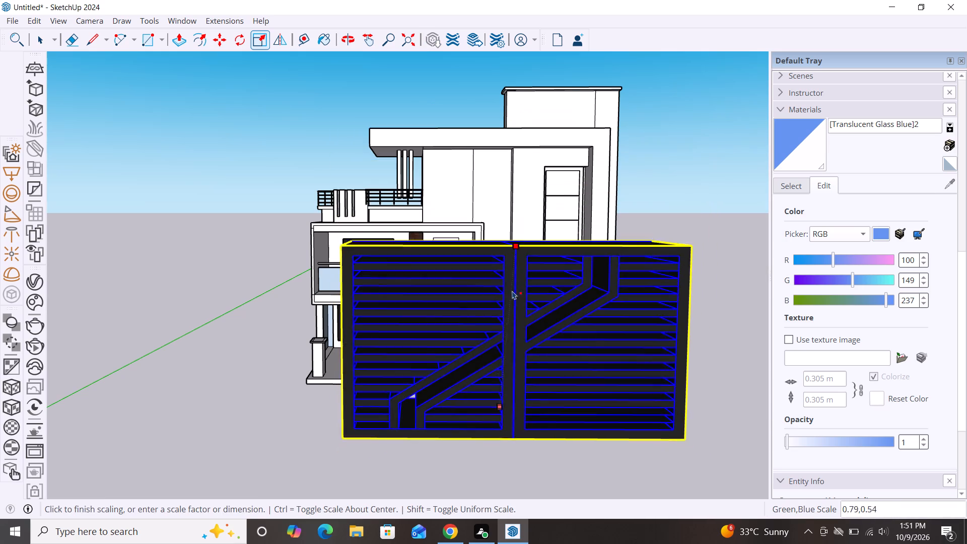
{"action": "left_click_drag", "start_coordinate": [512, 291], "coordinate": [515, 377]}
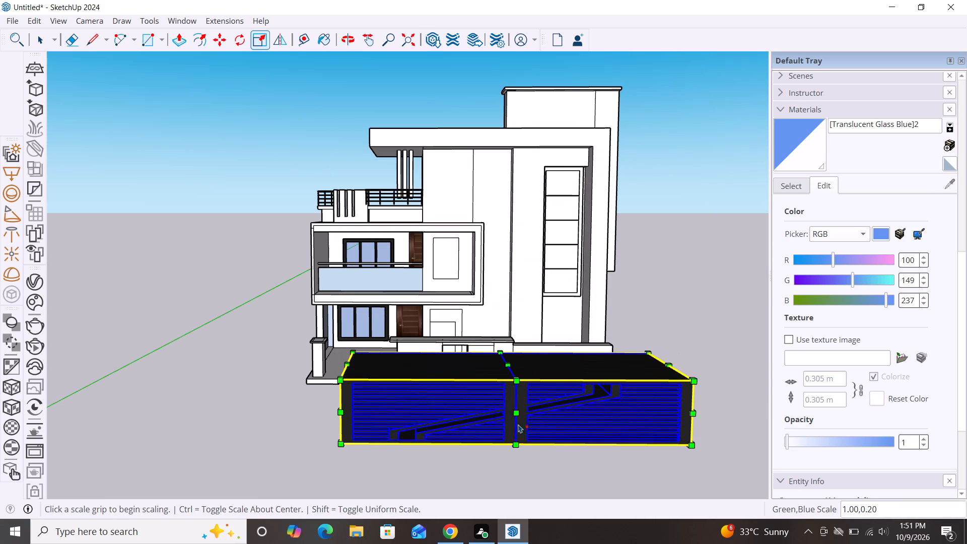
{"action": "left_click_drag", "start_coordinate": [517, 417], "coordinate": [536, 370]}
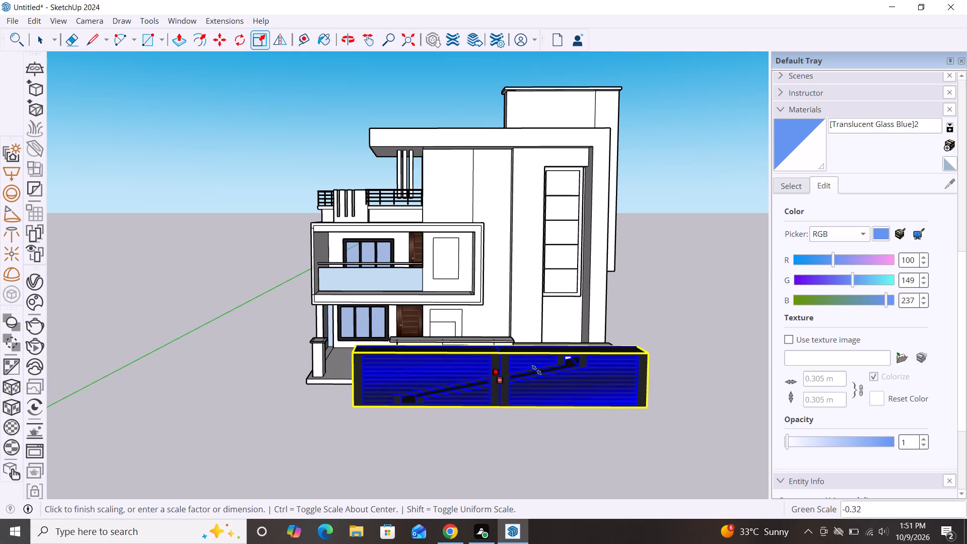
{"action": "left_click_drag", "start_coordinate": [536, 370], "coordinate": [544, 380]}
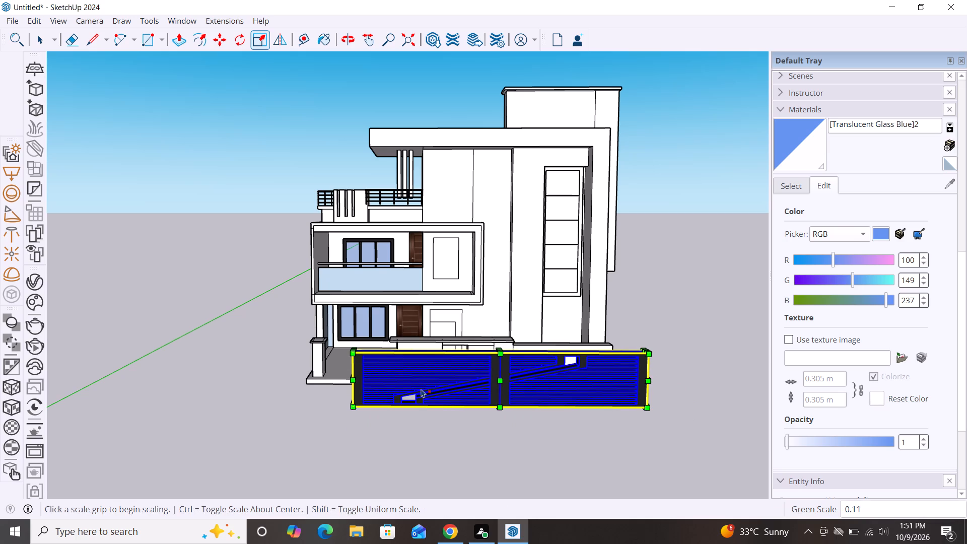
Scale the gate narrower again from its side end, and thin its depth by about 0.38 in green.
{"action": "scroll", "coordinate": [441, 383], "scroll_direction": "down", "scroll_amount": 2}
{"action": "scroll", "coordinate": [247, 402], "scroll_direction": "down", "scroll_amount": 2}
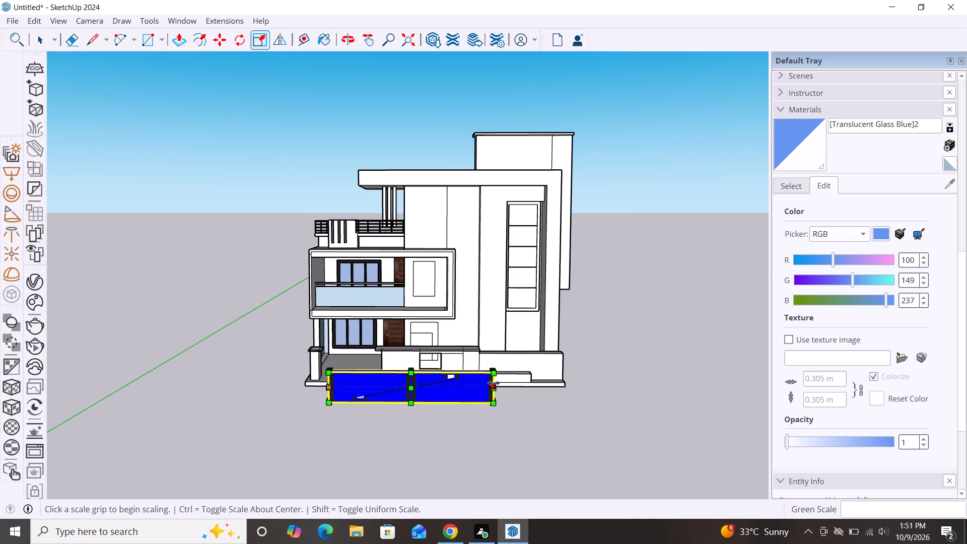
{"action": "left_click_drag", "start_coordinate": [331, 384], "coordinate": [424, 387]}
{"action": "left_click", "coordinate": [424, 387]}
{"action": "left_click", "coordinate": [424, 387]}
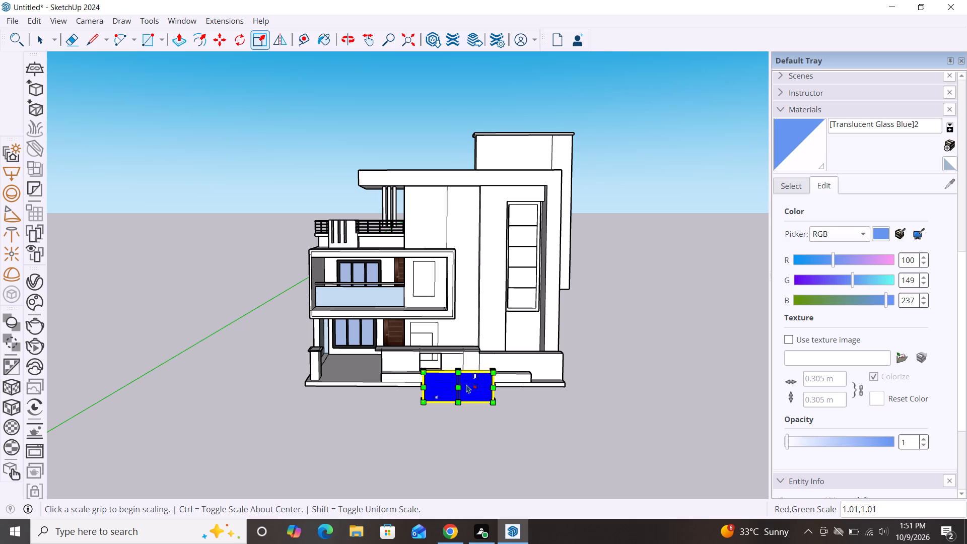
{"action": "left_click_drag", "start_coordinate": [461, 387], "coordinate": [473, 385]}
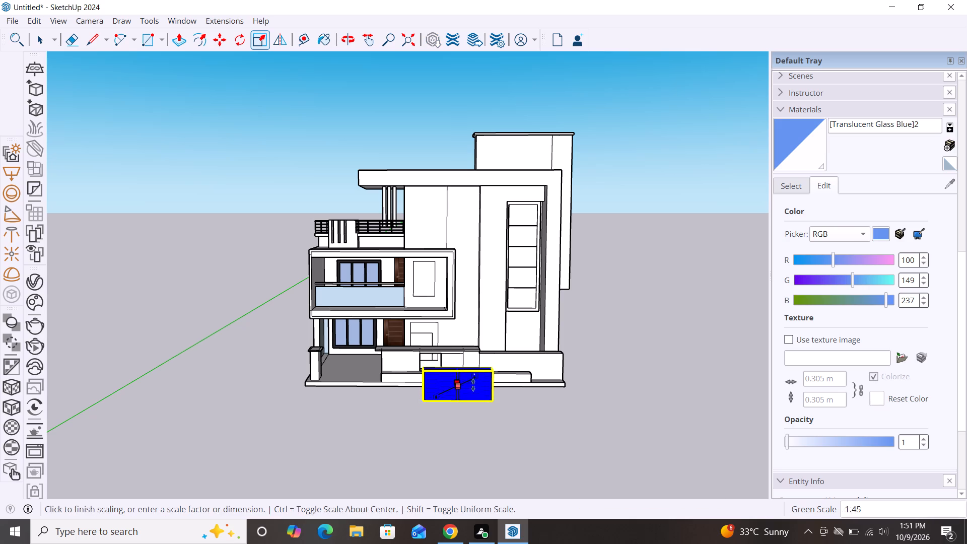
{"action": "left_click_drag", "start_coordinate": [473, 385], "coordinate": [475, 384]}
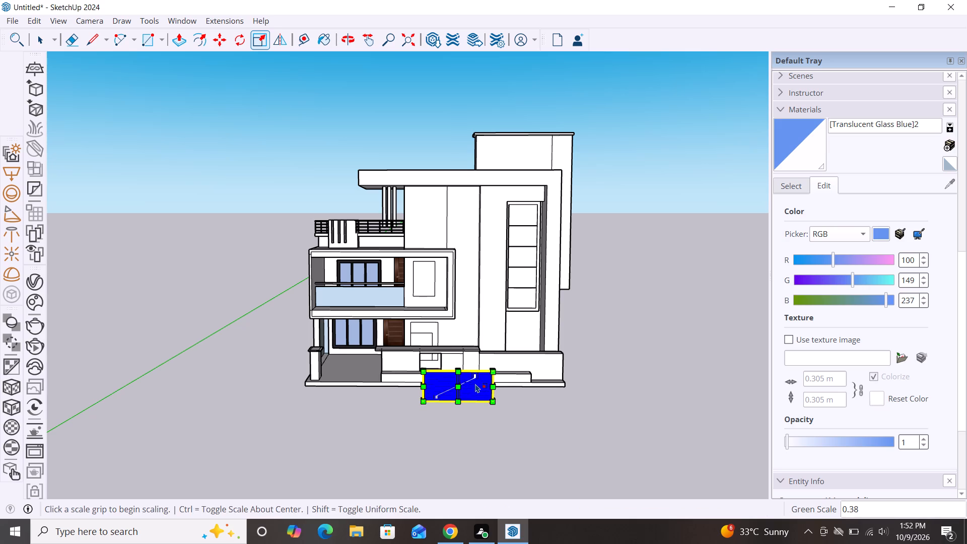
Move the gate by its lower corner across to the porch opening beside the low boundary wall.
{"action": "key", "text": "space"}
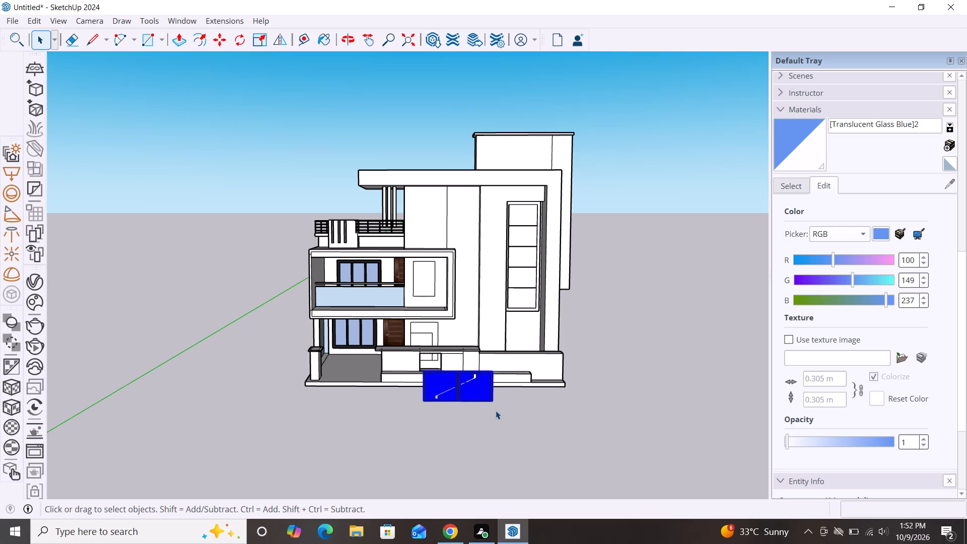
{"action": "key", "text": "m"}
{"action": "left_click", "coordinate": [493, 400]}
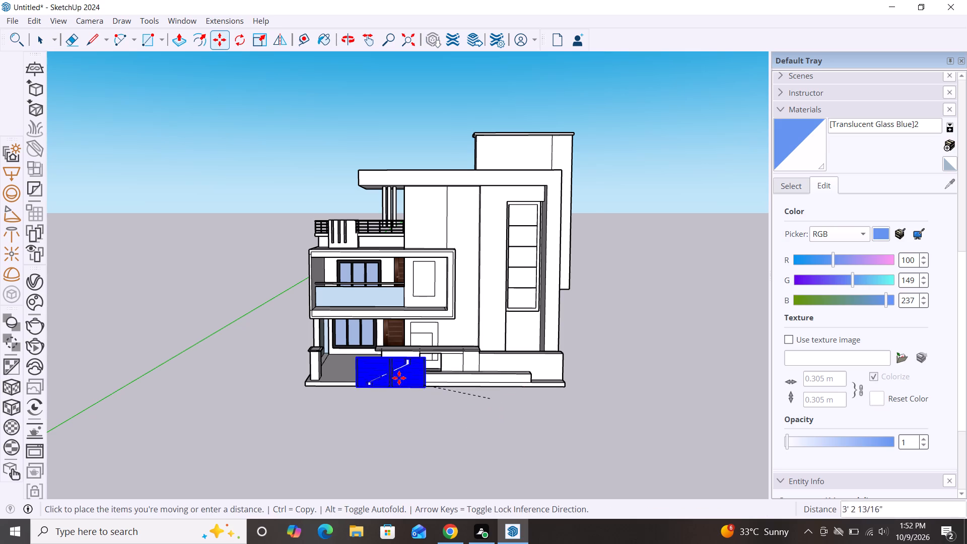
{"action": "scroll", "coordinate": [362, 373], "scroll_direction": "up", "scroll_amount": 5}
{"action": "scroll", "coordinate": [387, 330], "scroll_direction": "up", "scroll_amount": 1}
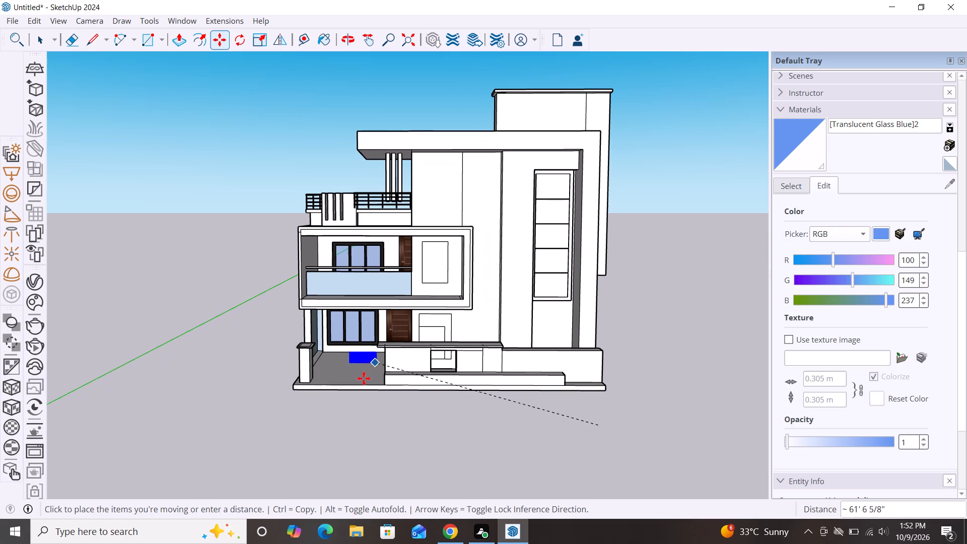
{"action": "left_click", "coordinate": [366, 394]}
{"action": "key", "text": "space"}
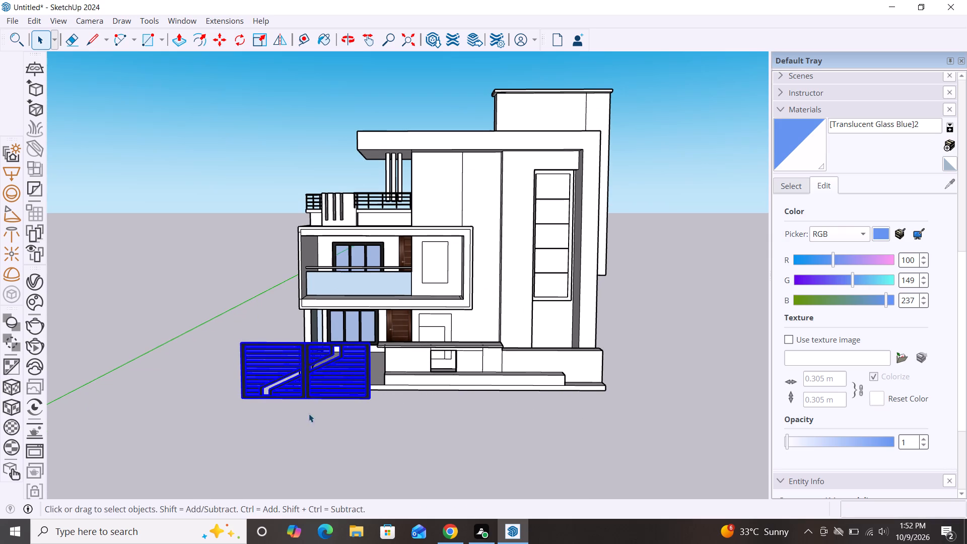
Move the gate back in two passes from its stray position to the porch opening beside the low boundary wall.
{"action": "middle_click_drag", "start_coordinate": [267, 444], "coordinate": [545, 438], "text": "alt"}
{"action": "scroll", "coordinate": [325, 328], "scroll_direction": "down", "scroll_amount": 3}
{"action": "scroll", "coordinate": [288, 308], "scroll_direction": "down", "scroll_amount": 2}
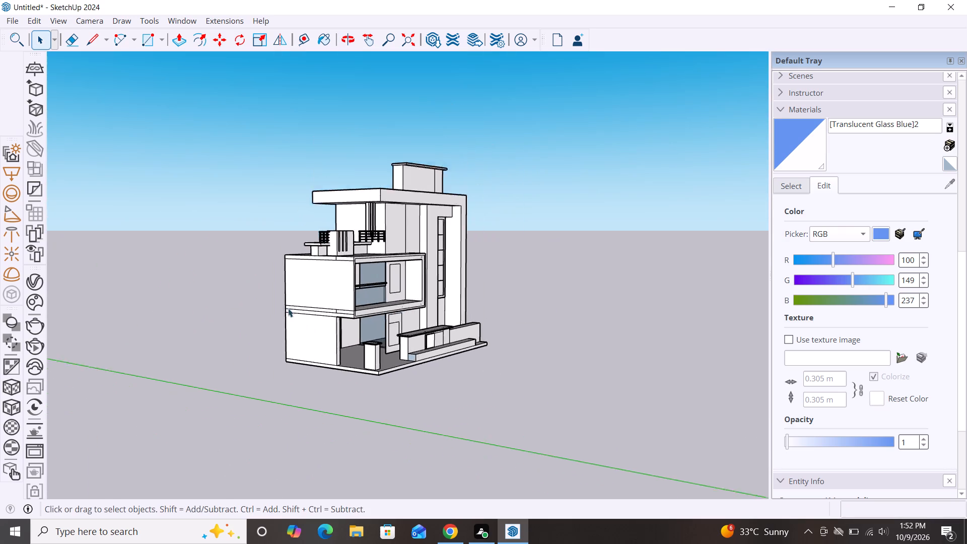
{"action": "scroll", "coordinate": [288, 308], "scroll_direction": "down", "scroll_amount": 2}
{"action": "key", "text": "m"}
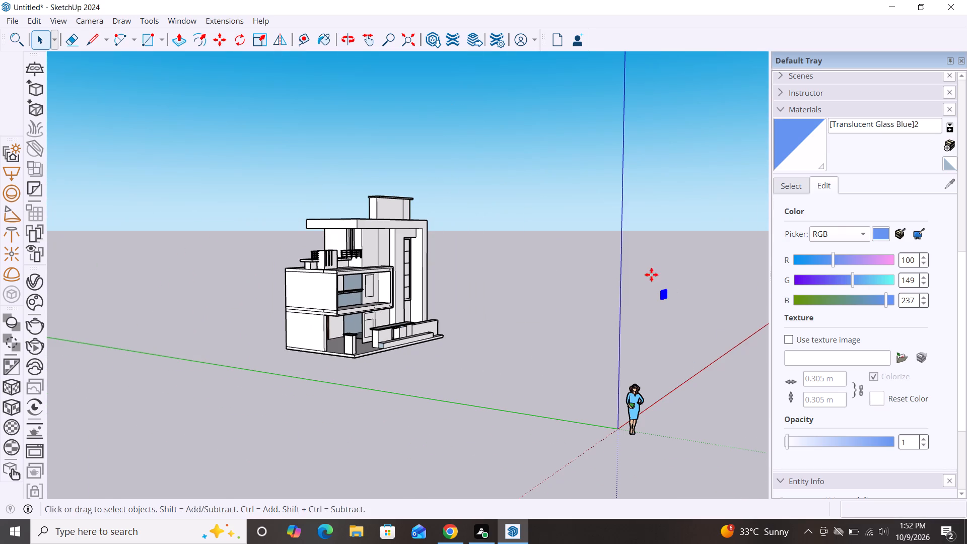
{"action": "left_click", "coordinate": [663, 299]}
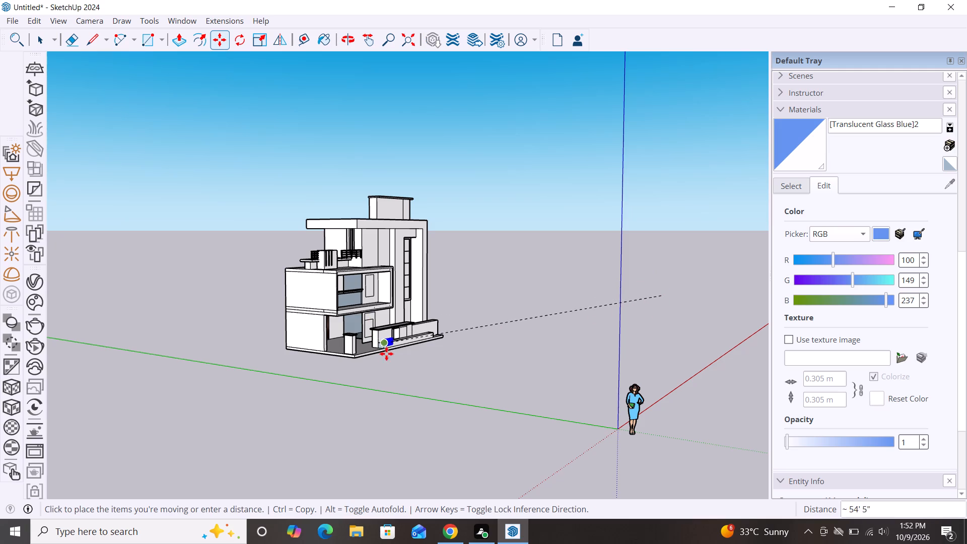
{"action": "left_click", "coordinate": [393, 353]}
{"action": "scroll", "coordinate": [365, 378], "scroll_direction": "down", "scroll_amount": 2}
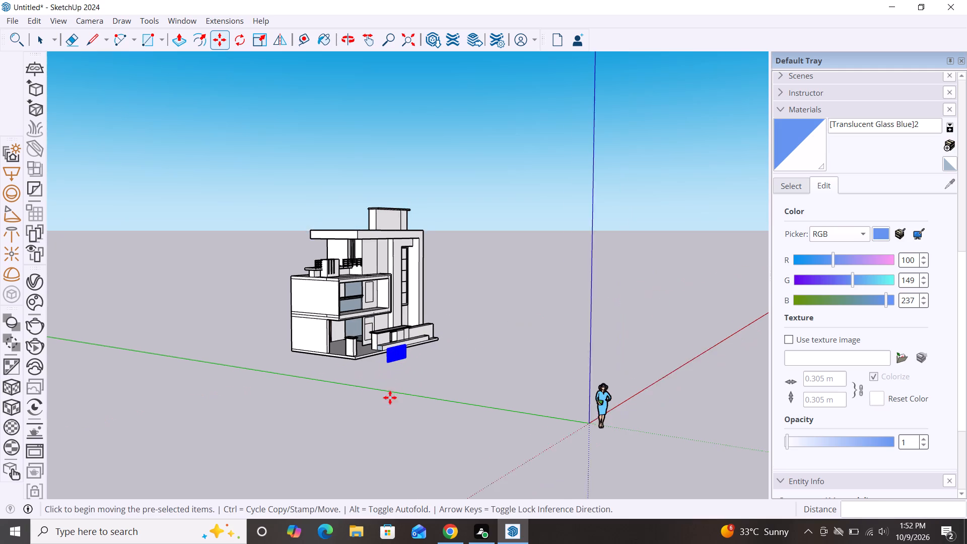
{"action": "middle_click_drag", "start_coordinate": [375, 374], "coordinate": [475, 399]}
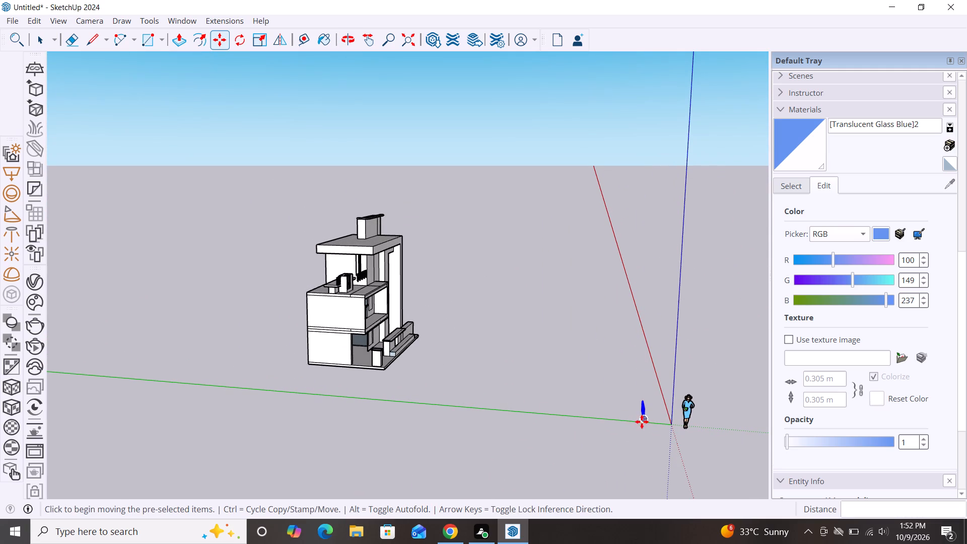
{"action": "left_click_drag", "start_coordinate": [647, 417], "coordinate": [639, 410]}
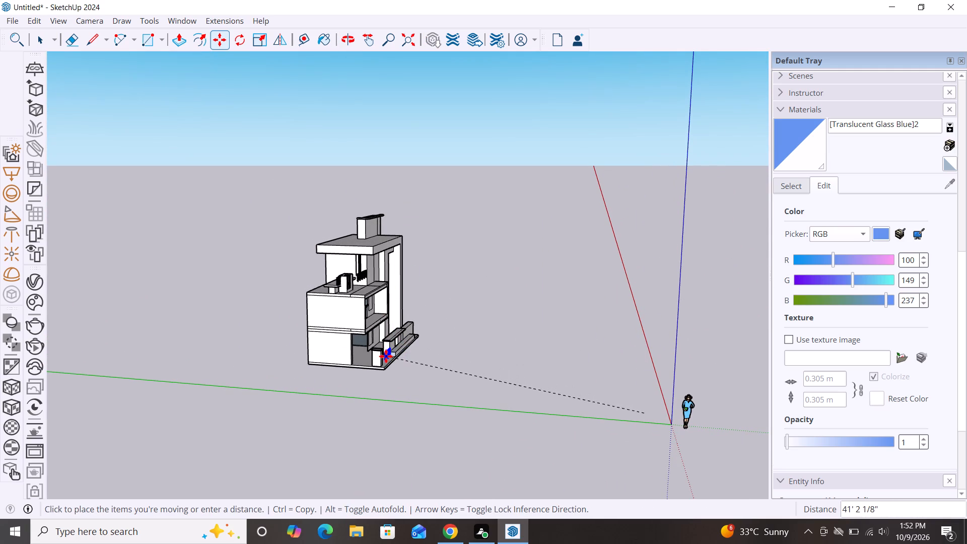
{"action": "left_click", "coordinate": [386, 356]}
Move the gate by its lower corner out of the porch opening to clear ground in front of the house.
{"action": "scroll", "coordinate": [384, 356], "scroll_direction": "up", "scroll_amount": 13}
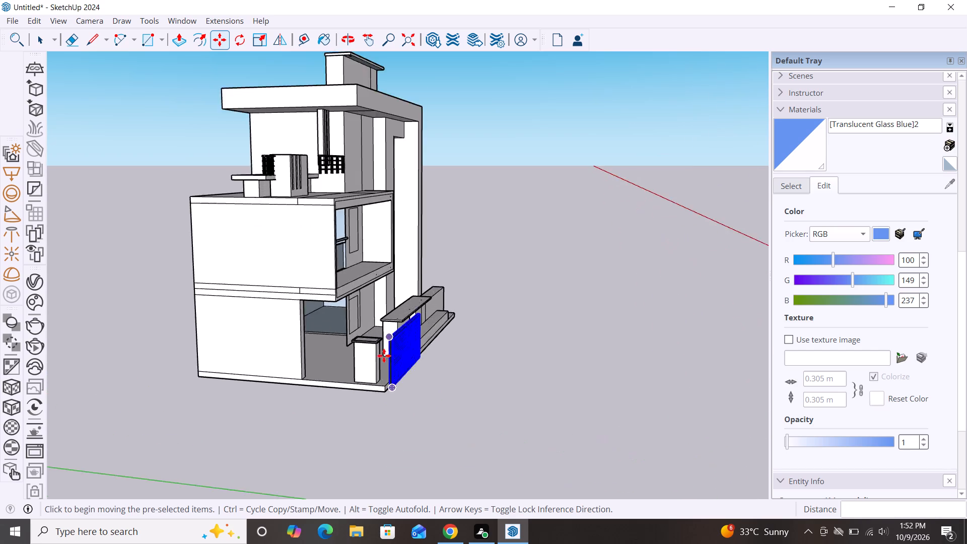
{"action": "scroll", "coordinate": [384, 356], "scroll_direction": "up", "scroll_amount": 5}
{"action": "scroll", "coordinate": [337, 360], "scroll_direction": "down", "scroll_amount": 7}
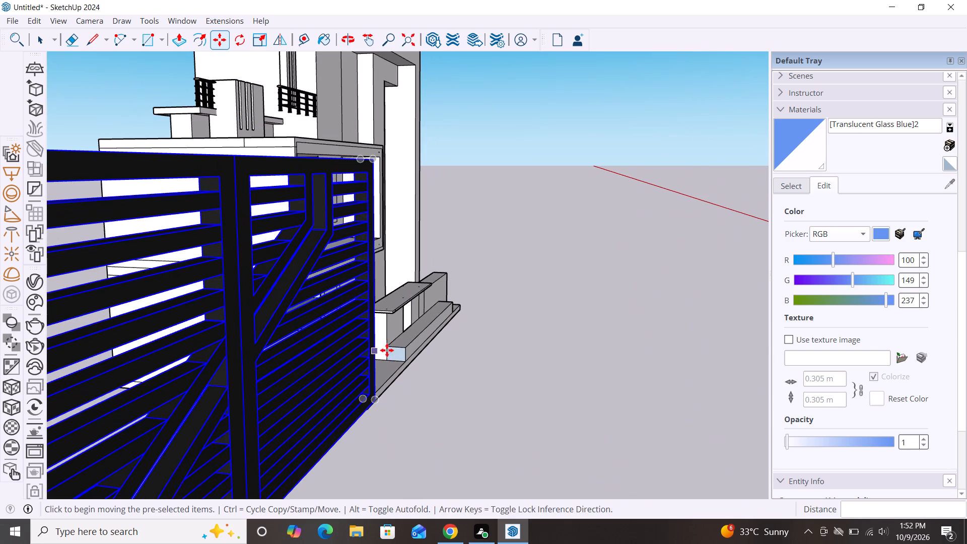
{"action": "left_click_drag", "start_coordinate": [378, 399], "coordinate": [383, 389]}
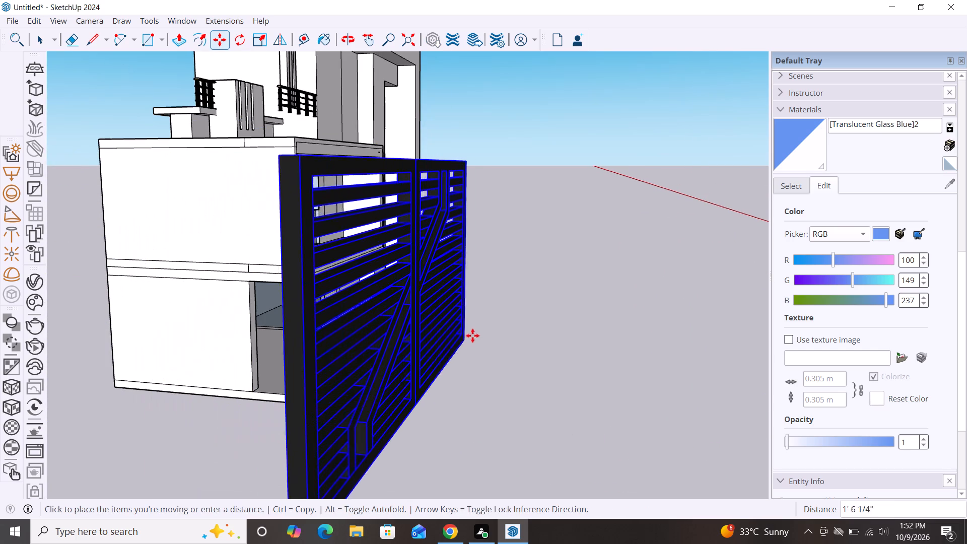
{"action": "left_click", "coordinate": [523, 306]}
{"action": "scroll", "coordinate": [490, 410], "scroll_direction": "down", "scroll_amount": 3}
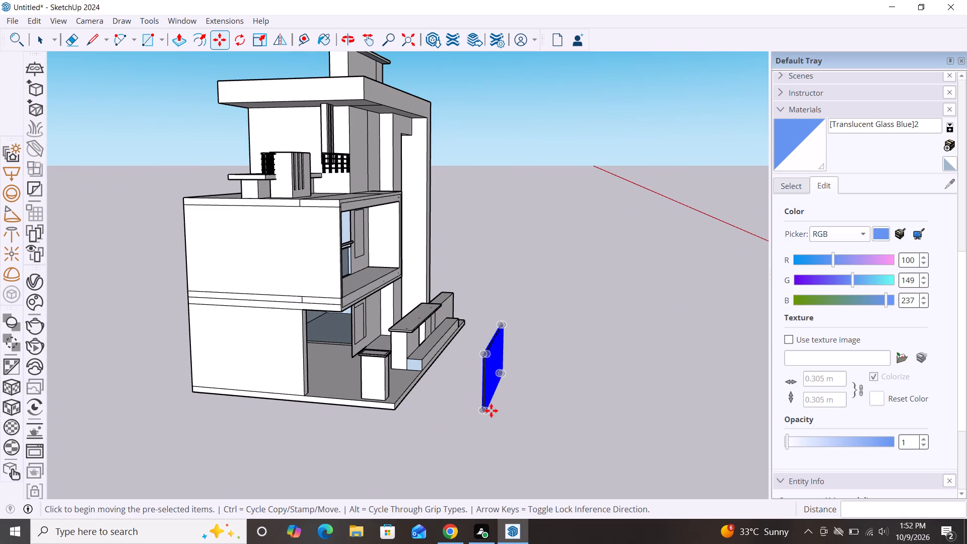
Scale the gate lower from its top edge, using 0.62 green and 1.29 blue, and thin it to about -0.15 green.
{"action": "scroll", "coordinate": [486, 368], "scroll_direction": "up", "scroll_amount": 3}
{"action": "key", "text": "s"}
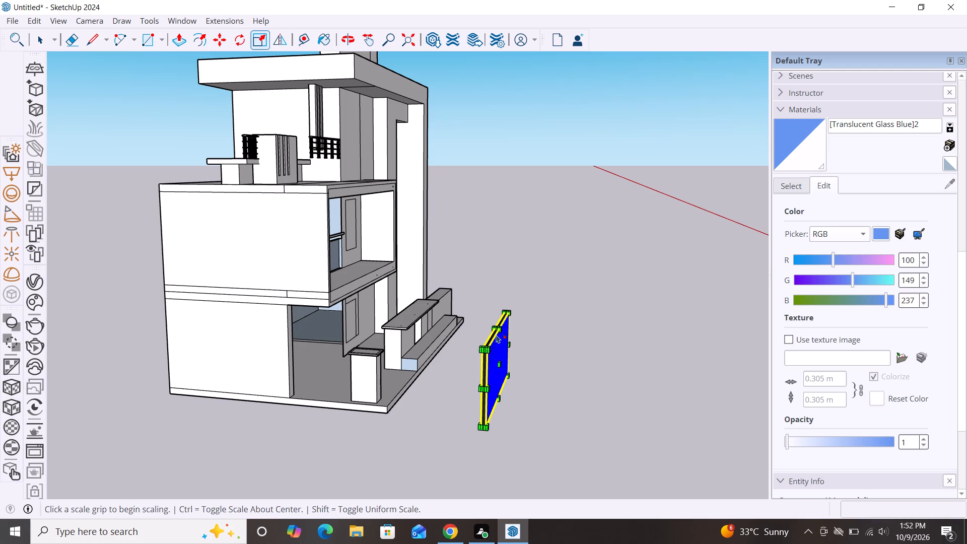
{"action": "left_click_drag", "start_coordinate": [496, 326], "coordinate": [504, 374]}
{"action": "double_click", "coordinate": [504, 374]}
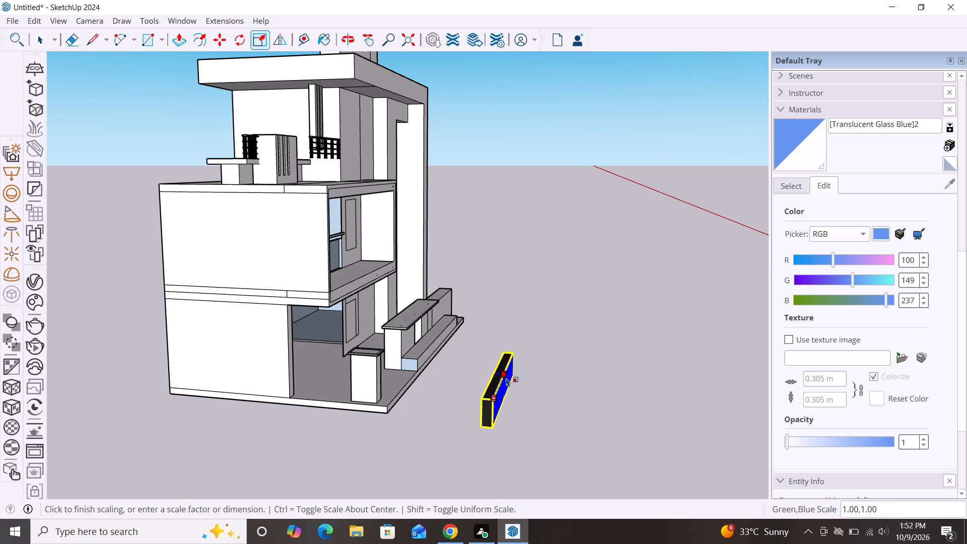
{"action": "left_click", "coordinate": [500, 367]}
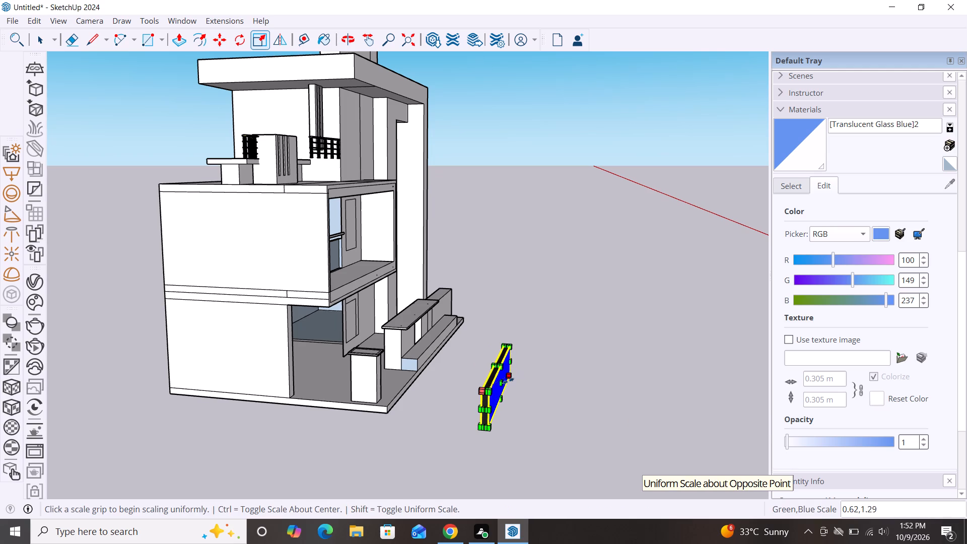
{"action": "left_click_drag", "start_coordinate": [509, 381], "coordinate": [503, 381]}
{"action": "left_click", "coordinate": [496, 381]}
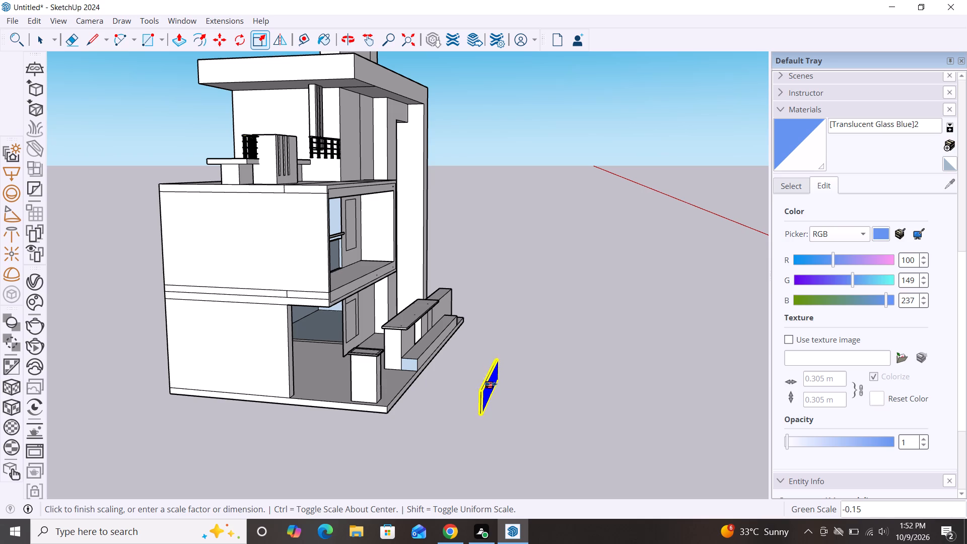
{"action": "left_click", "coordinate": [492, 384]}
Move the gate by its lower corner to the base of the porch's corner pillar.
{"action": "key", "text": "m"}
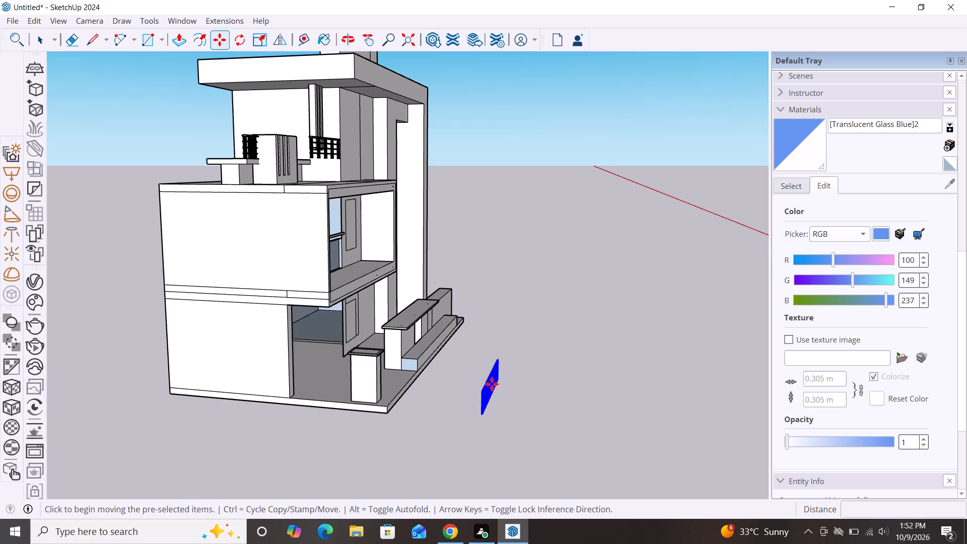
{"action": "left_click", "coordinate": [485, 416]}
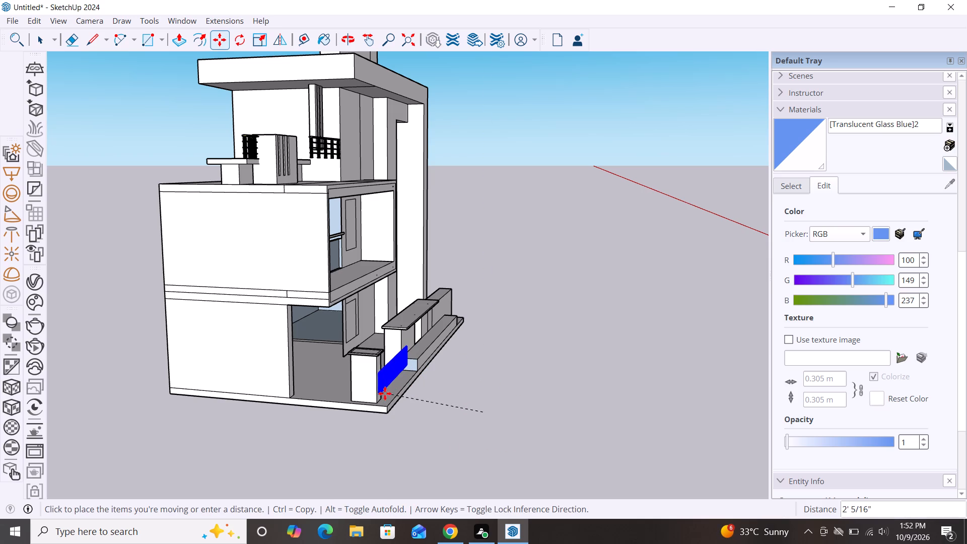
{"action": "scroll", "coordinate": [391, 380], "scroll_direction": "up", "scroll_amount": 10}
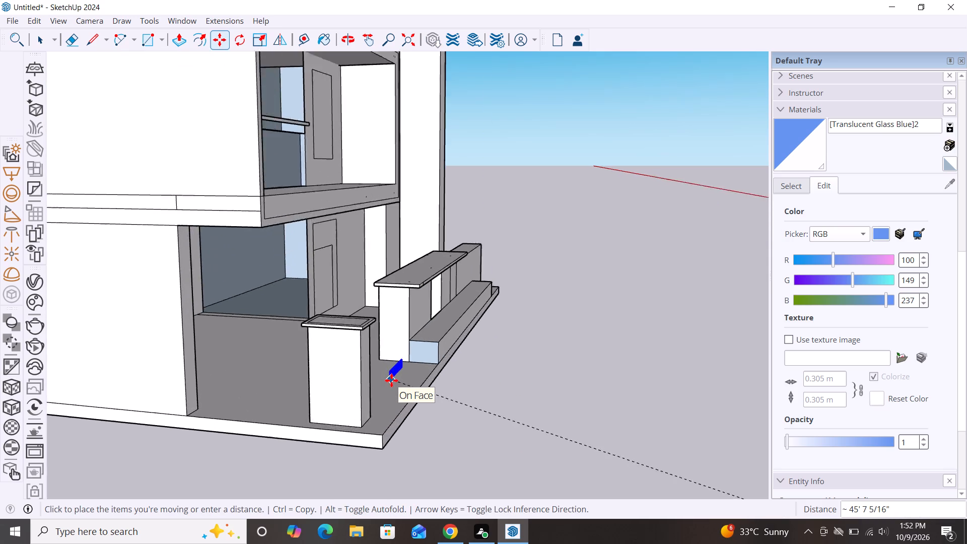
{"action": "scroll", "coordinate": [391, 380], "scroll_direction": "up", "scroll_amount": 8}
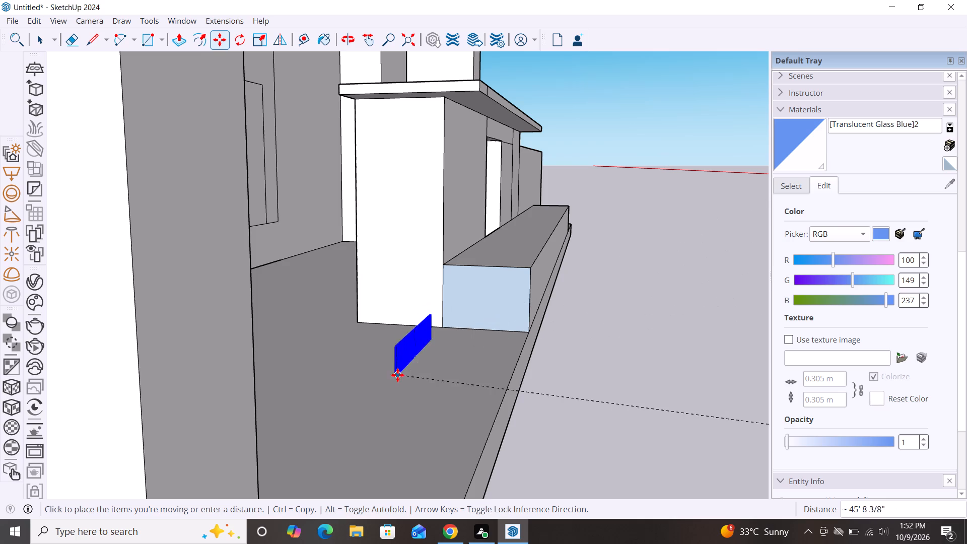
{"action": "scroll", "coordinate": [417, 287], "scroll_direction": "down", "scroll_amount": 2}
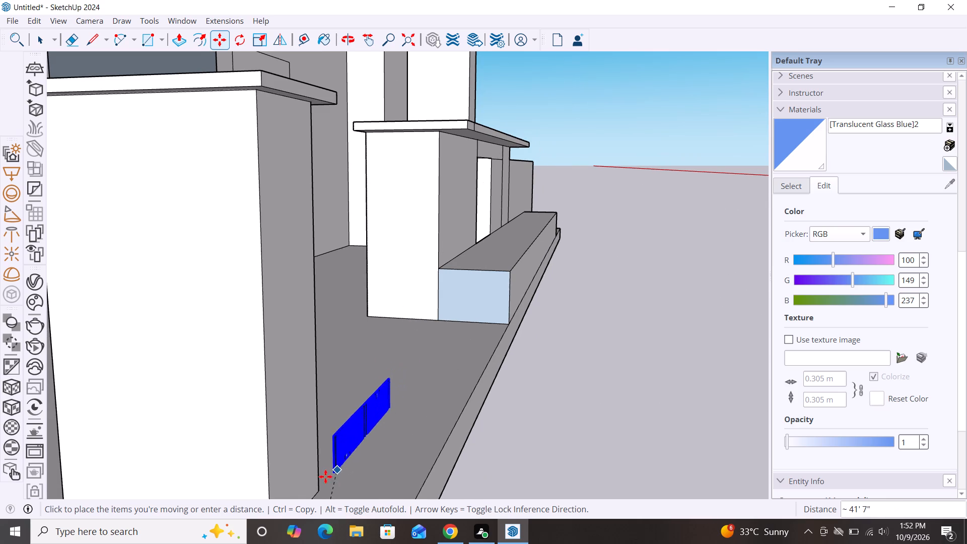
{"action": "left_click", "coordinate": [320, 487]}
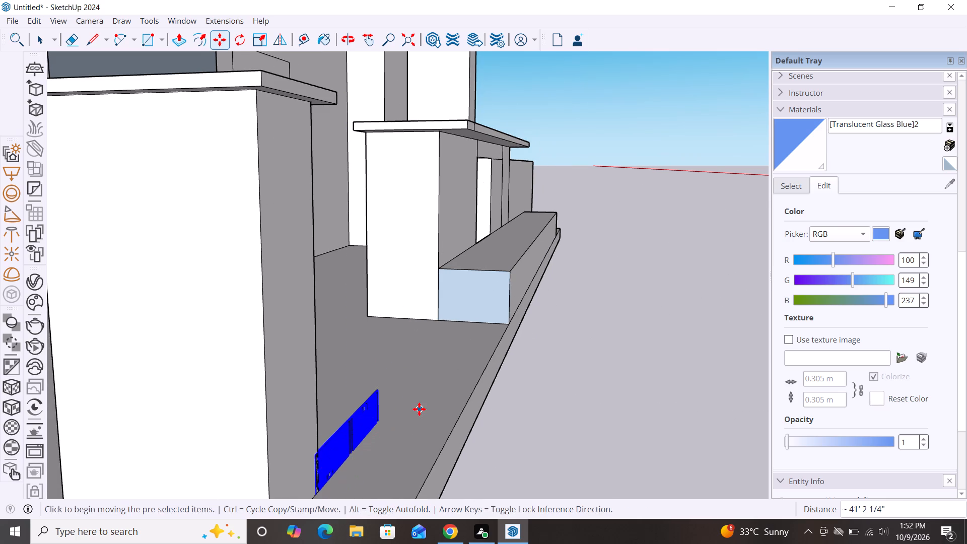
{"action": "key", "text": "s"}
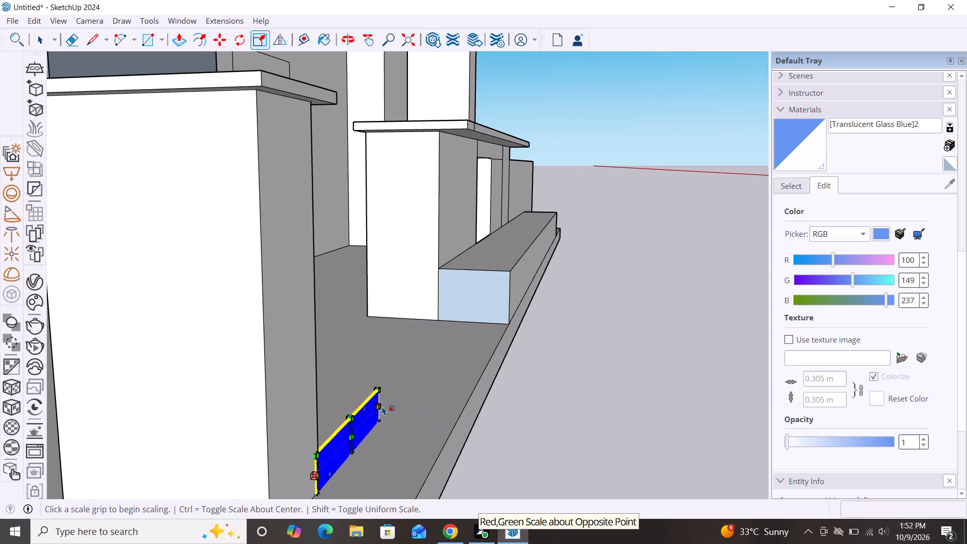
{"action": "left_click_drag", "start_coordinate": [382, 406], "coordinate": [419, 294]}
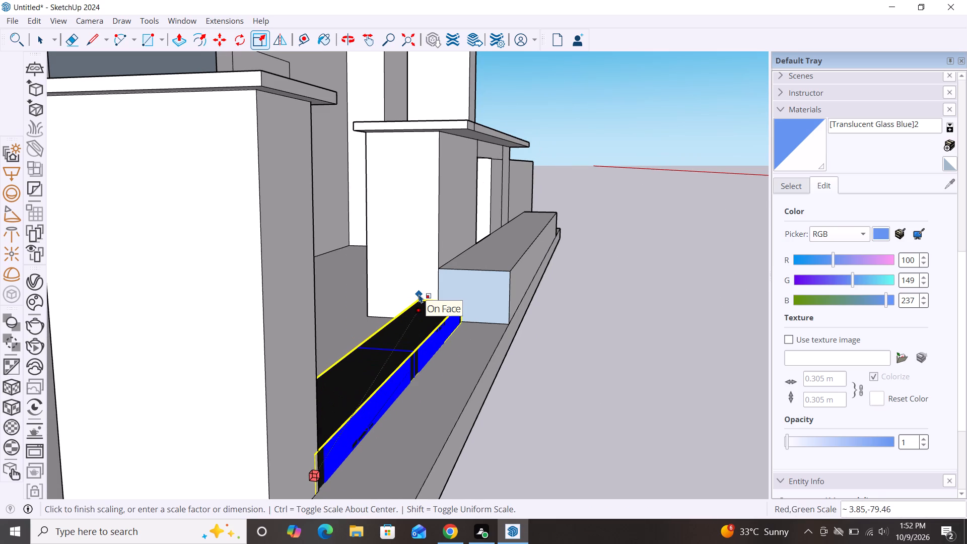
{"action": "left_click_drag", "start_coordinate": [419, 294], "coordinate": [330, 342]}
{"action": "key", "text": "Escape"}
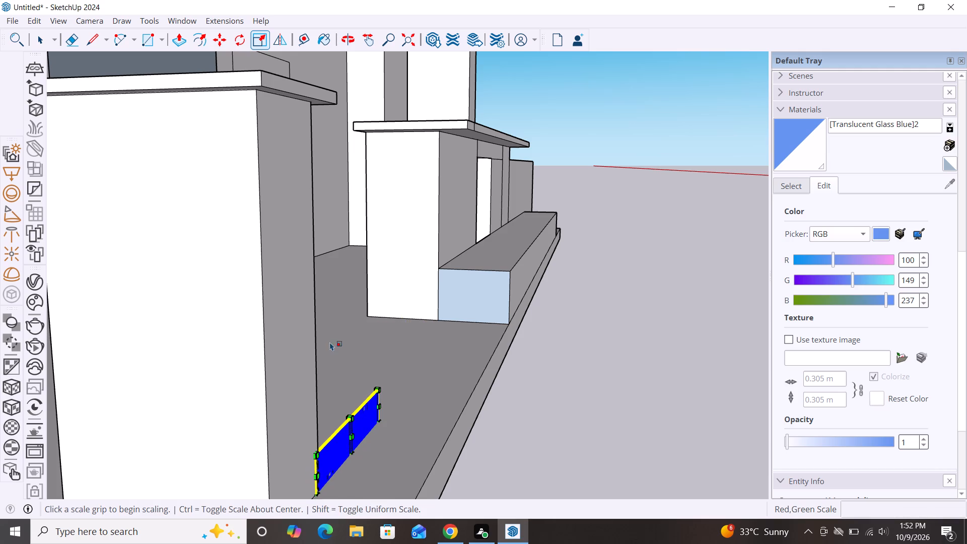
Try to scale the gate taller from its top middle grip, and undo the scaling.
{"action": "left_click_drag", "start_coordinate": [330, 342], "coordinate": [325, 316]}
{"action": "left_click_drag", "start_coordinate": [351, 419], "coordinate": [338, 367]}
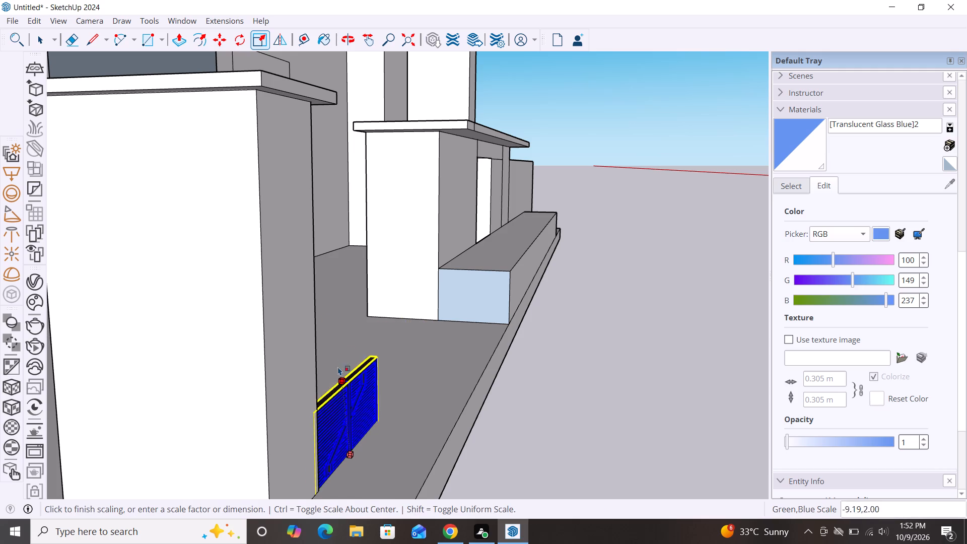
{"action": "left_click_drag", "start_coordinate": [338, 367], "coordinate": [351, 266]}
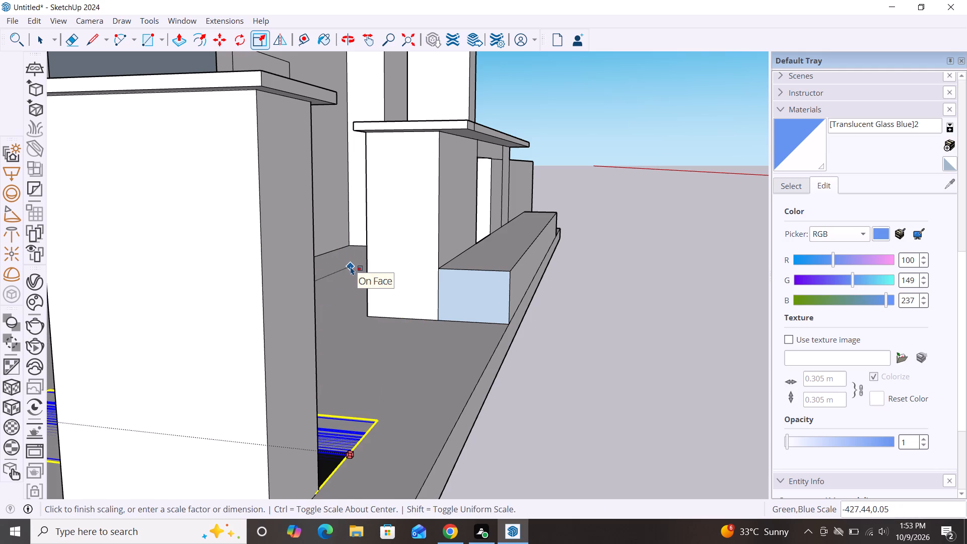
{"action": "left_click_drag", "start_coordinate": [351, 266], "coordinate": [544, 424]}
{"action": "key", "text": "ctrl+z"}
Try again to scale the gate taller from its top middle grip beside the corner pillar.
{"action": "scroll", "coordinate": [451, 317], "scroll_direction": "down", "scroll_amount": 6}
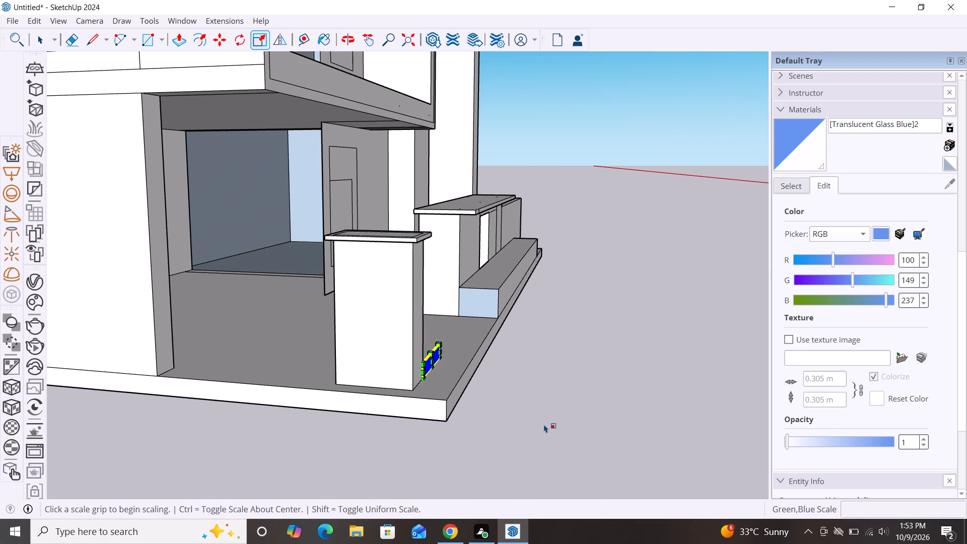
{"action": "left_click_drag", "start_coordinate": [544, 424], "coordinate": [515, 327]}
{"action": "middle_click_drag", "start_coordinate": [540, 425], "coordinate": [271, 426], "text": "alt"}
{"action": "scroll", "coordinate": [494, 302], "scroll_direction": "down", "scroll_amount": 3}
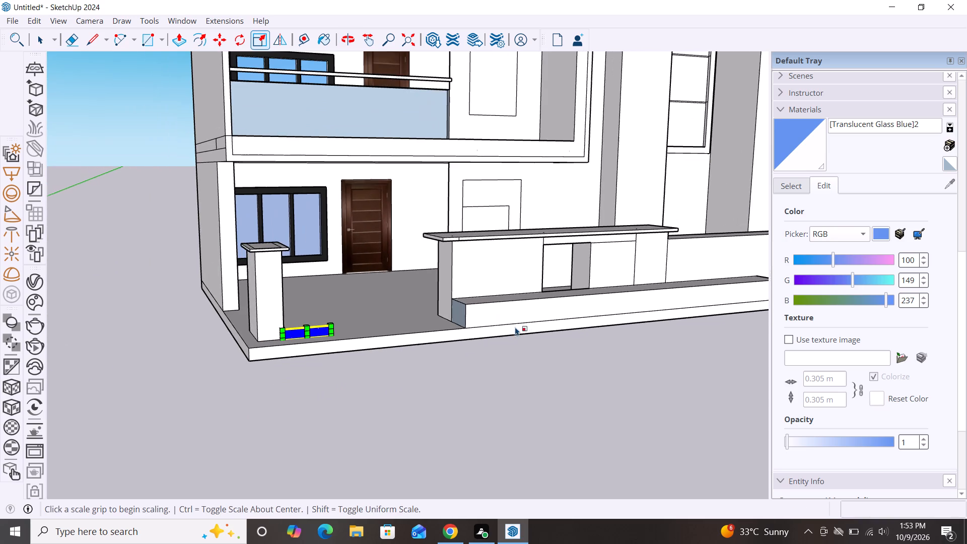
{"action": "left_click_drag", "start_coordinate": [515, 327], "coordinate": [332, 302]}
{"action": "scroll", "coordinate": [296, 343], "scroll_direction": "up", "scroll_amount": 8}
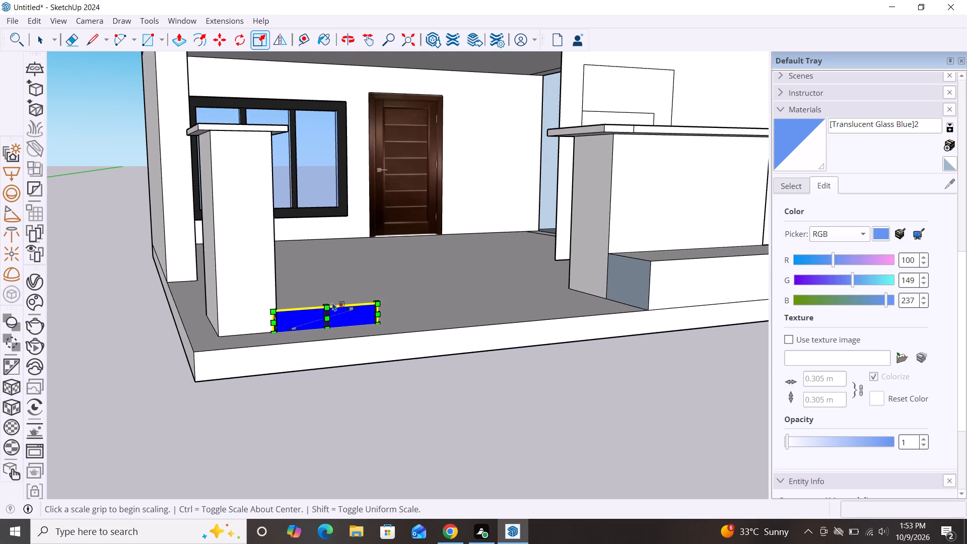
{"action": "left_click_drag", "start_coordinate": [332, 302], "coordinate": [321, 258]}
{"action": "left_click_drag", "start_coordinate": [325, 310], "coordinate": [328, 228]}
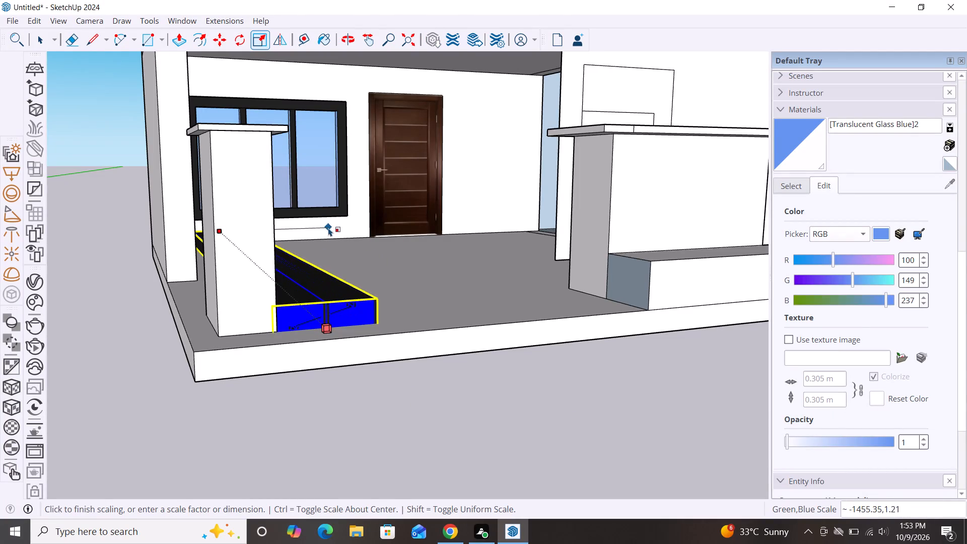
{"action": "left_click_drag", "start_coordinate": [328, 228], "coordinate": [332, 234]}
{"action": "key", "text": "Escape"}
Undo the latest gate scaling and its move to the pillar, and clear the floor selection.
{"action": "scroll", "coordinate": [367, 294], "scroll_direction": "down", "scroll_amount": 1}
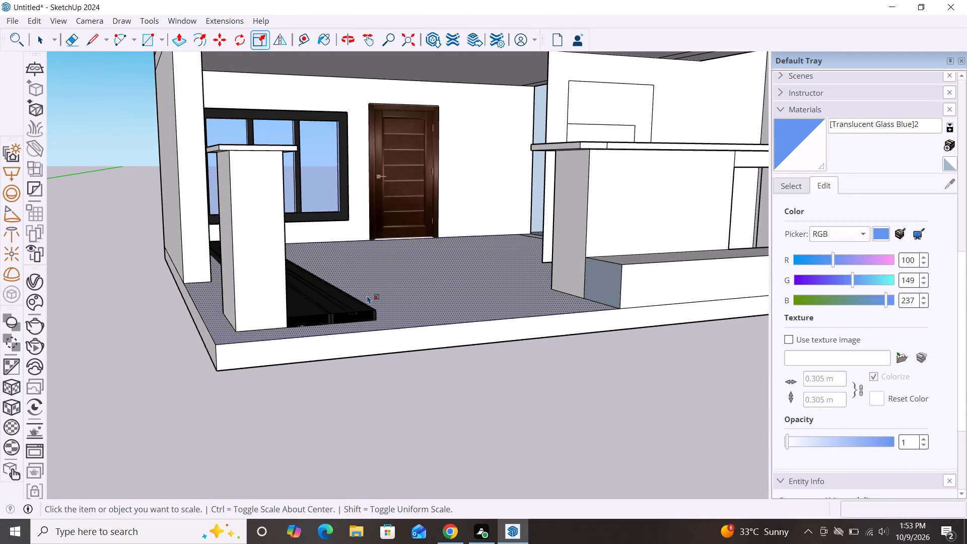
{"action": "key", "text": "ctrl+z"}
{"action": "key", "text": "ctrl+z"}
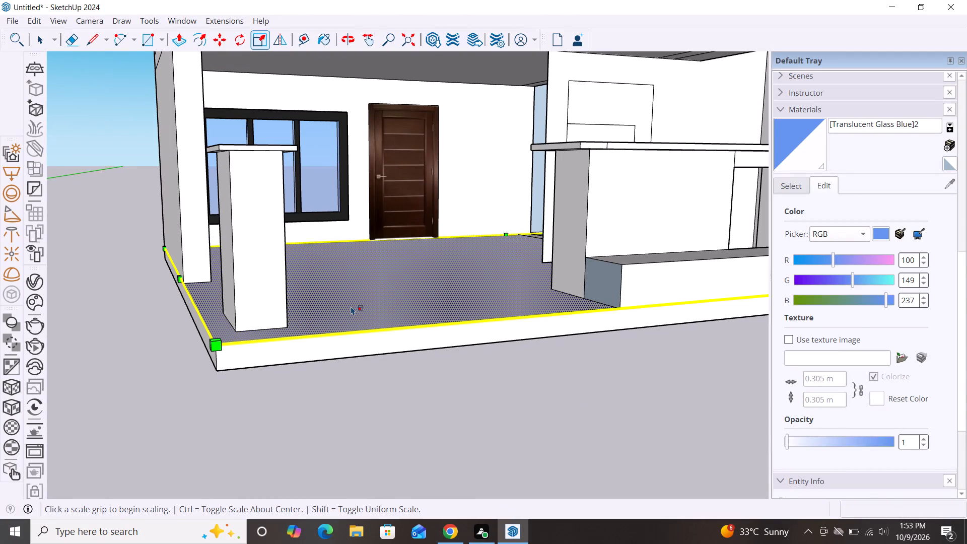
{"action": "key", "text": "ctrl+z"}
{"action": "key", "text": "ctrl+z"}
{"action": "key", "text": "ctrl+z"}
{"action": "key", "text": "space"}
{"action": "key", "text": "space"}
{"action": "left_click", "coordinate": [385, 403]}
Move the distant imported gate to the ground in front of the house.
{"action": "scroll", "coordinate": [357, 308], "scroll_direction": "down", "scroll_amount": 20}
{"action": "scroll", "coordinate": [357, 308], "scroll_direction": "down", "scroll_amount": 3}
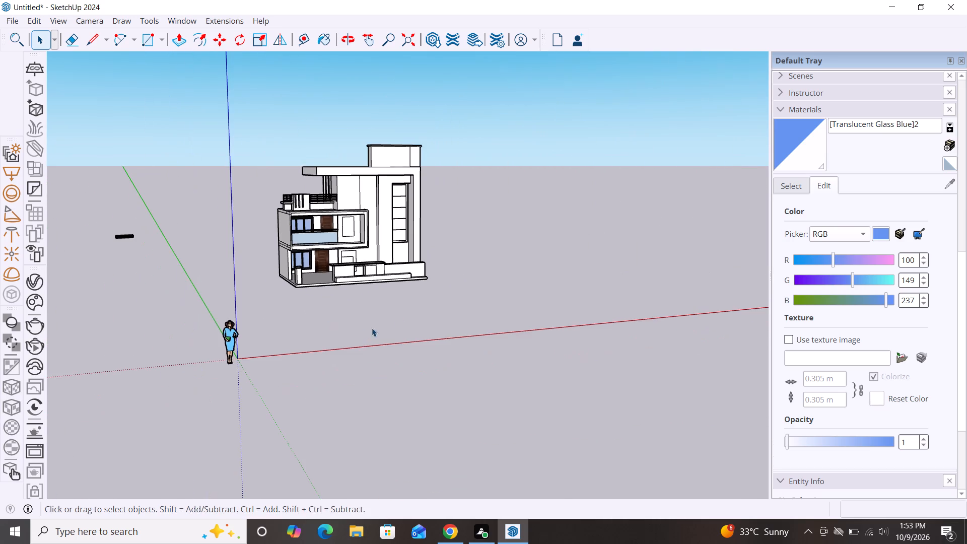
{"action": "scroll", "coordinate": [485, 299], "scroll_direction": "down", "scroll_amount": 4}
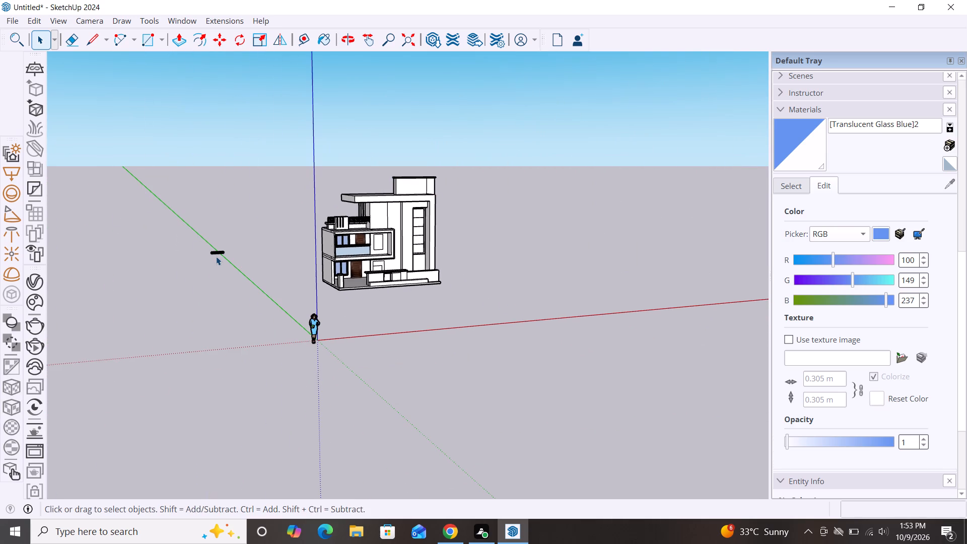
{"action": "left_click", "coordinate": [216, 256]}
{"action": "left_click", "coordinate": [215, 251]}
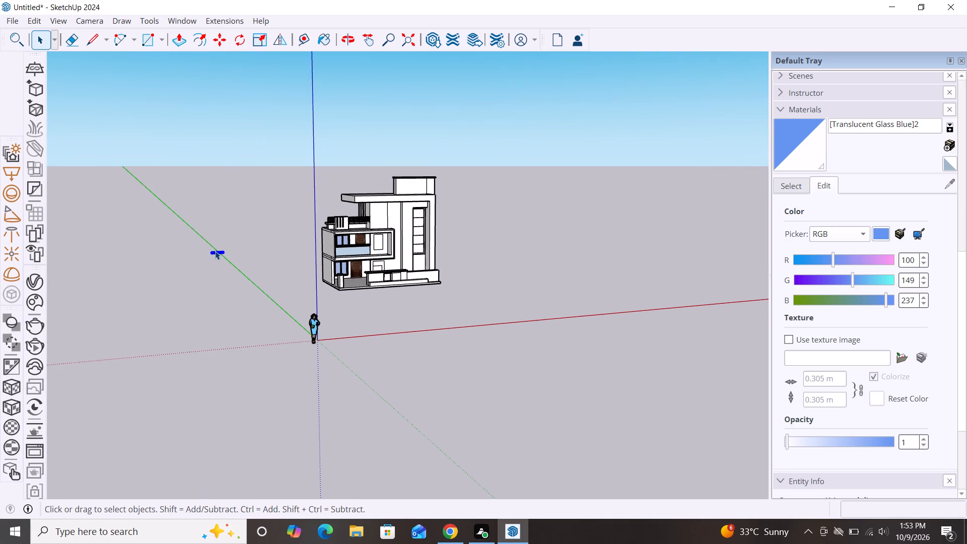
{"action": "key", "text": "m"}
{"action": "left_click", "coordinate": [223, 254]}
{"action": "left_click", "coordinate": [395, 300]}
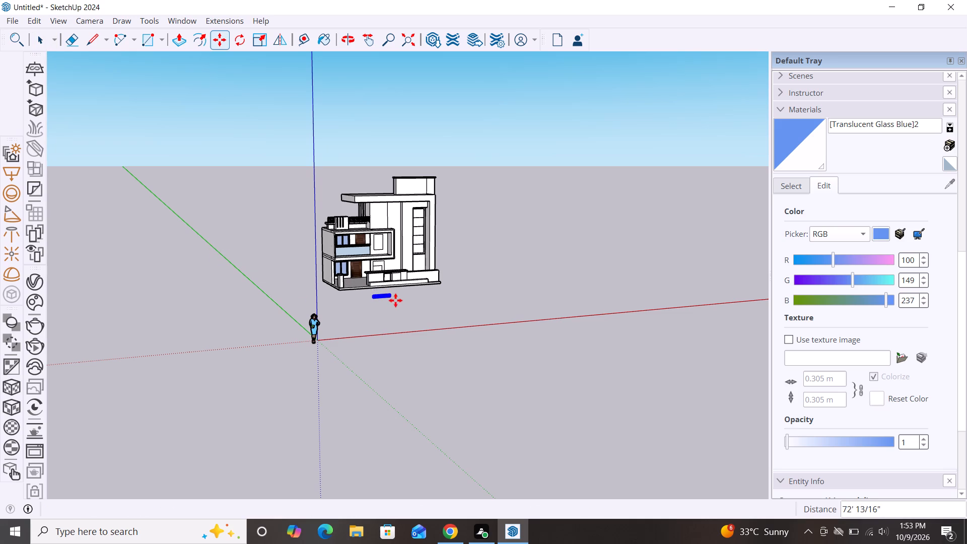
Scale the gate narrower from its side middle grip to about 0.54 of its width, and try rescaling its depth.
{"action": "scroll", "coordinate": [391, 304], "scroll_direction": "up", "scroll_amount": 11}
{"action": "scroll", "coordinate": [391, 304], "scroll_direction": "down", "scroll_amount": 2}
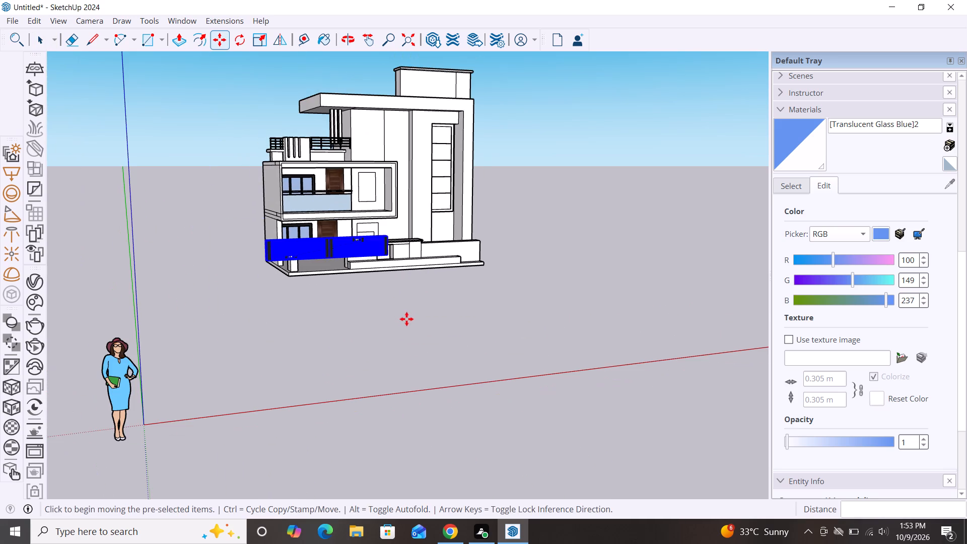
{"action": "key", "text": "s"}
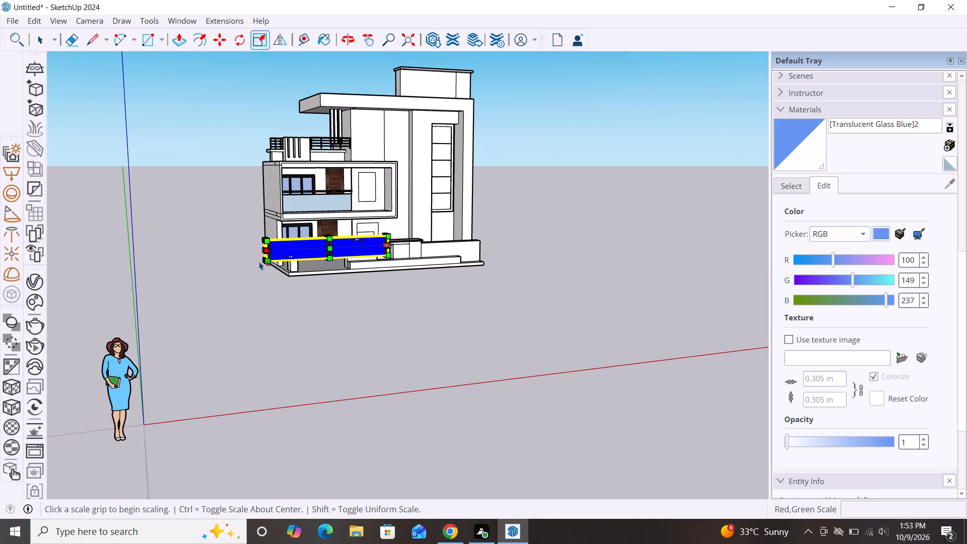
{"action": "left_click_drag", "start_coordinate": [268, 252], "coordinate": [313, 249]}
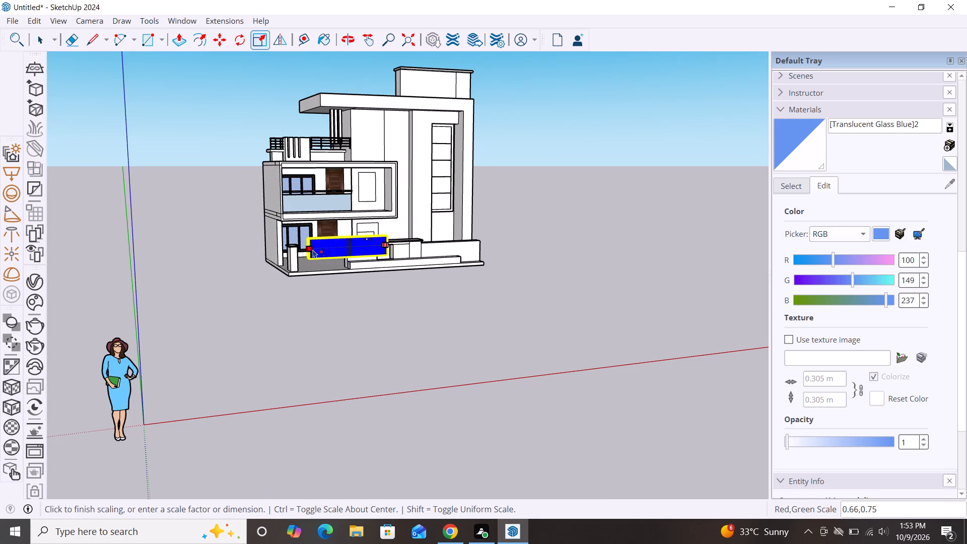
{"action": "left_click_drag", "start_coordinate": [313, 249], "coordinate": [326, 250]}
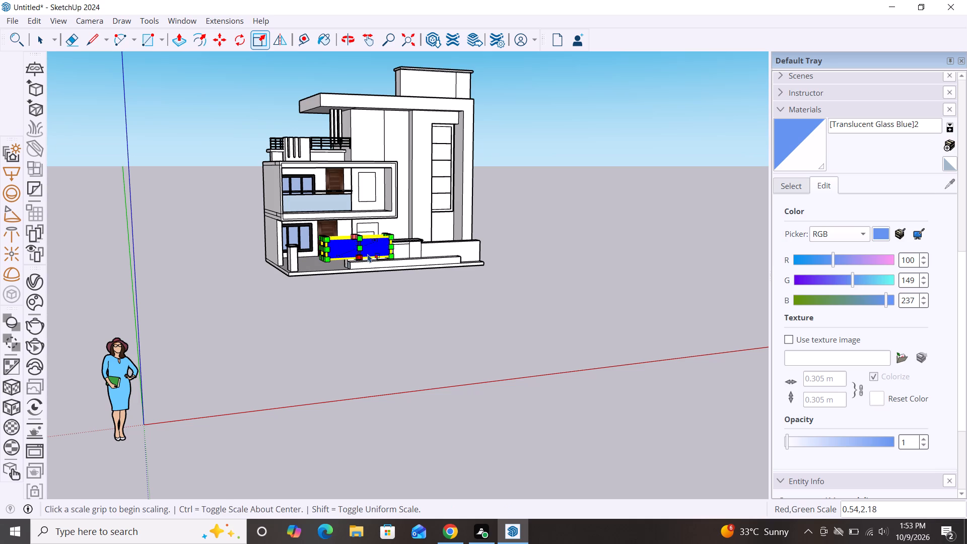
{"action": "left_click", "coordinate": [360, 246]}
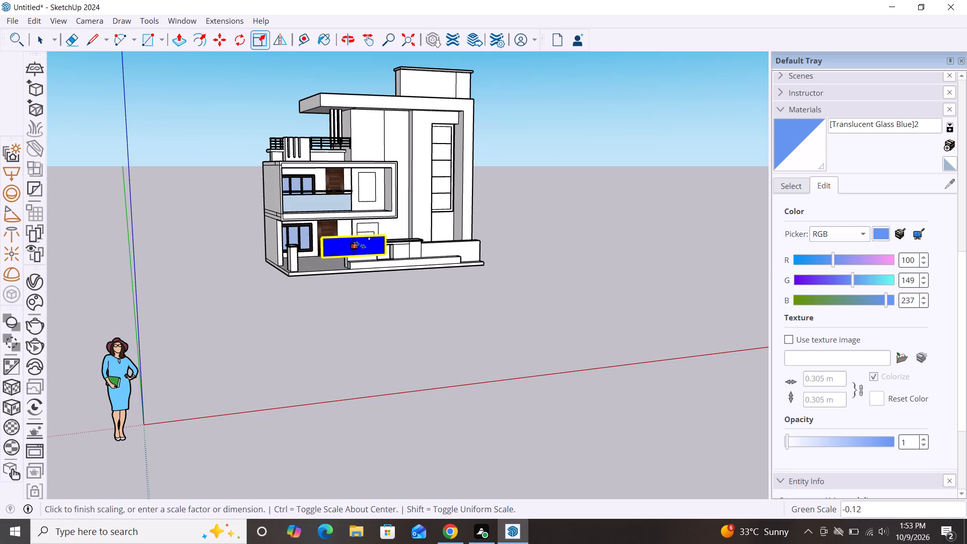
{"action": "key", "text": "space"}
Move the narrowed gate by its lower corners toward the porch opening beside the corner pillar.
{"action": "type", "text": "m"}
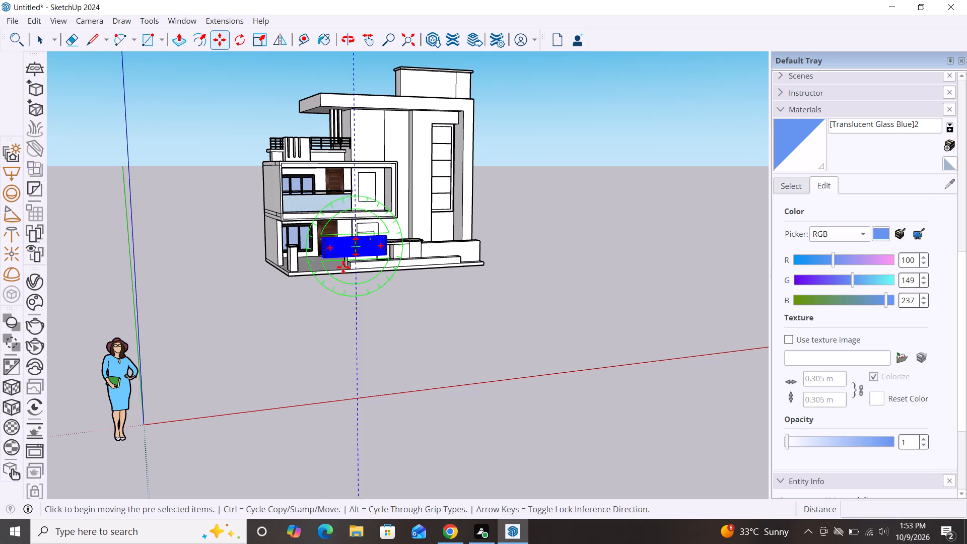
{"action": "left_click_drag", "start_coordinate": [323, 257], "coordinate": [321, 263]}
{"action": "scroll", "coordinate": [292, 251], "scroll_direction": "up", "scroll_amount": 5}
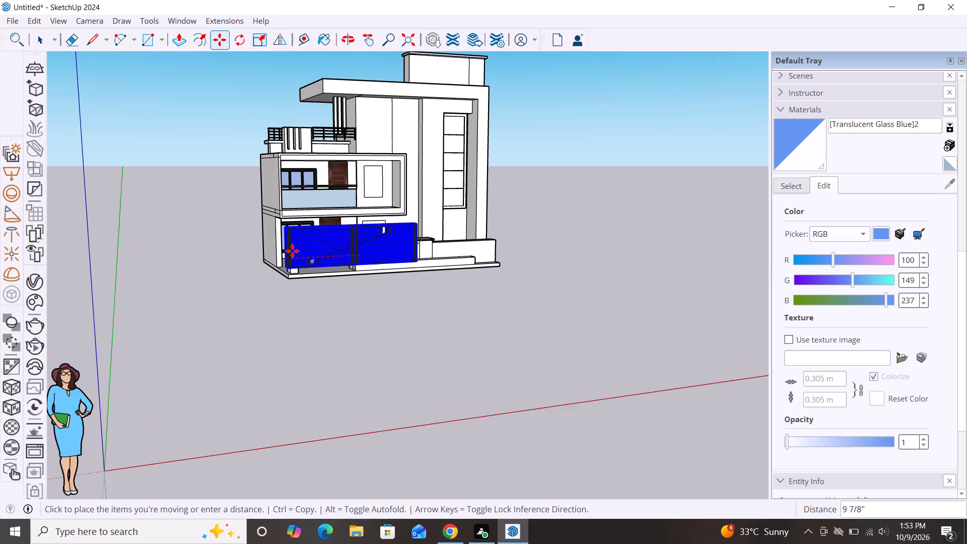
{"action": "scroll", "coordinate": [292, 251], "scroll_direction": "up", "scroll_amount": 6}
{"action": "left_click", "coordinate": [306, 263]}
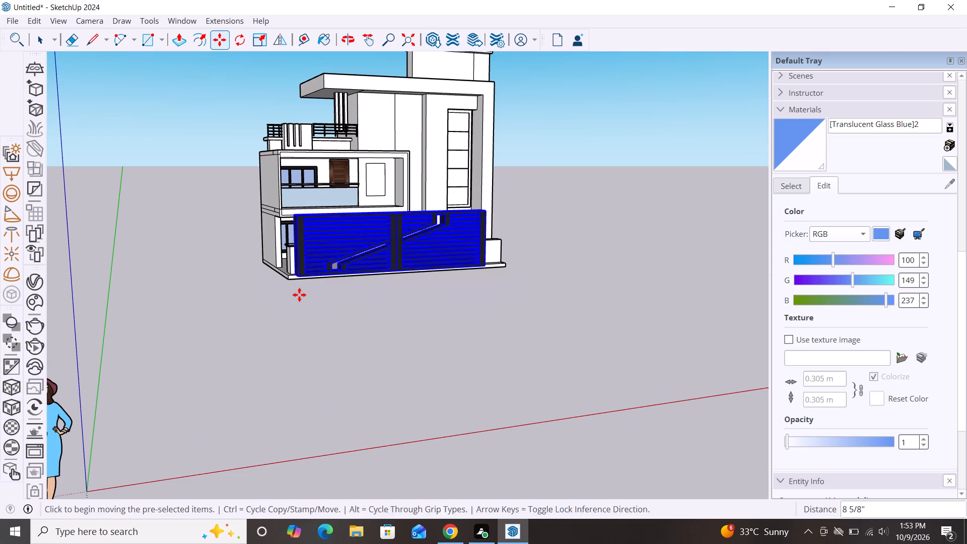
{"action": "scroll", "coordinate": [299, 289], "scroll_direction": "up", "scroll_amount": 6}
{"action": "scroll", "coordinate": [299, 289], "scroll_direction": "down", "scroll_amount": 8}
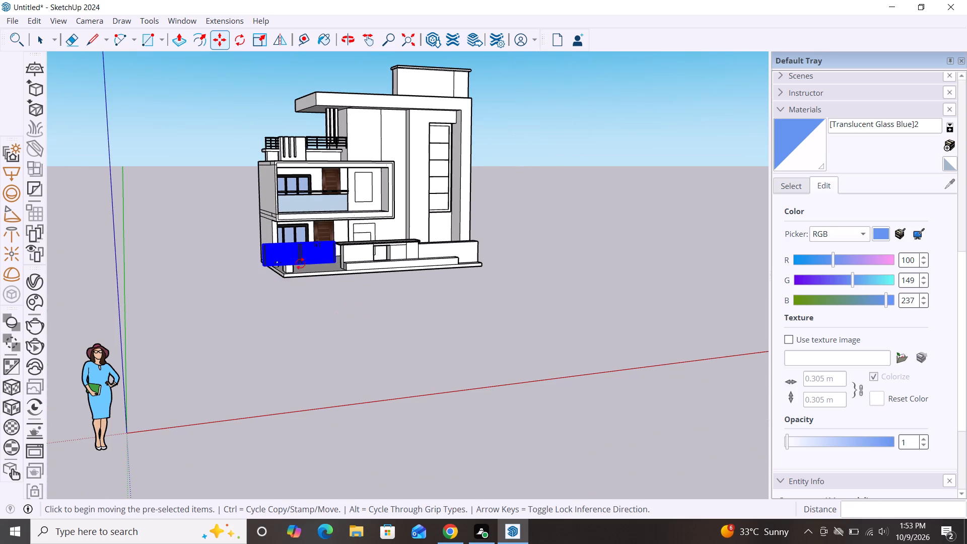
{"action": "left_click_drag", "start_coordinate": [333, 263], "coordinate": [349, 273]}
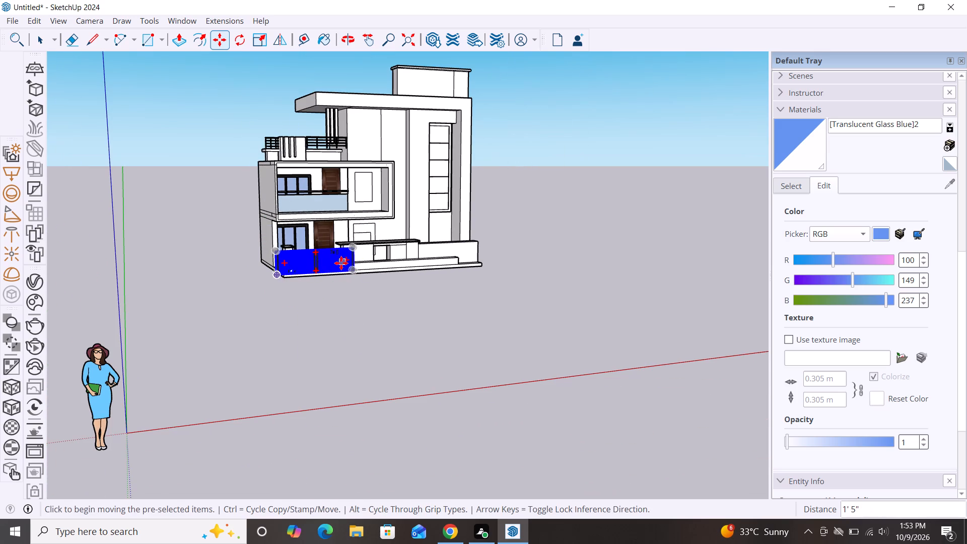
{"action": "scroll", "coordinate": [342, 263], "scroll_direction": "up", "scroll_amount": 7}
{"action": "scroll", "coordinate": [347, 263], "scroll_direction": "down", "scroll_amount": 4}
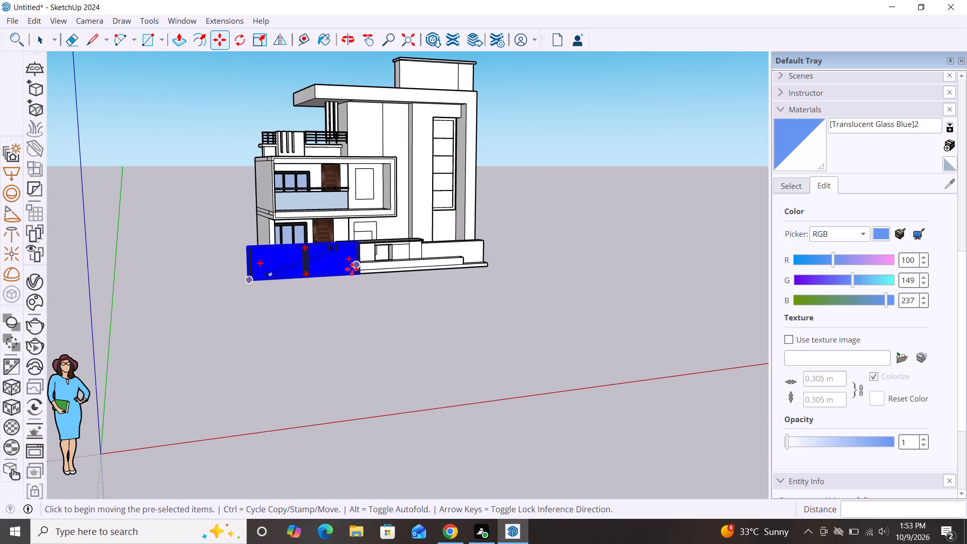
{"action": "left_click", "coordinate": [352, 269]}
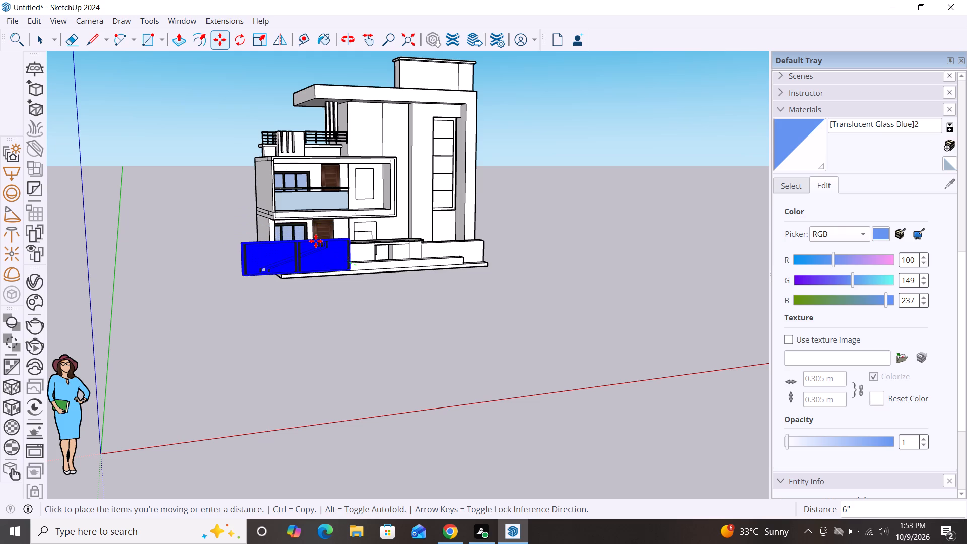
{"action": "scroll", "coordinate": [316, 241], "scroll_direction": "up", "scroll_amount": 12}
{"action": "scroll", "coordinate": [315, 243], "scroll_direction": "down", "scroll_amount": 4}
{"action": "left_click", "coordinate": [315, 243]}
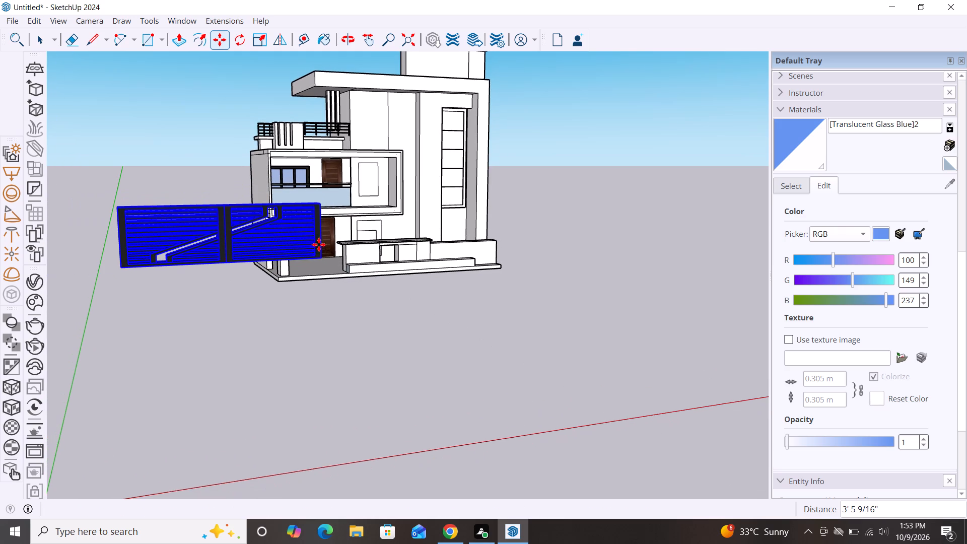
Delete the misplaced gate from the model.
{"action": "scroll", "coordinate": [415, 272], "scroll_direction": "down", "scroll_amount": 6}
{"action": "middle_click_drag", "start_coordinate": [397, 312], "coordinate": [329, 323], "text": "alt"}
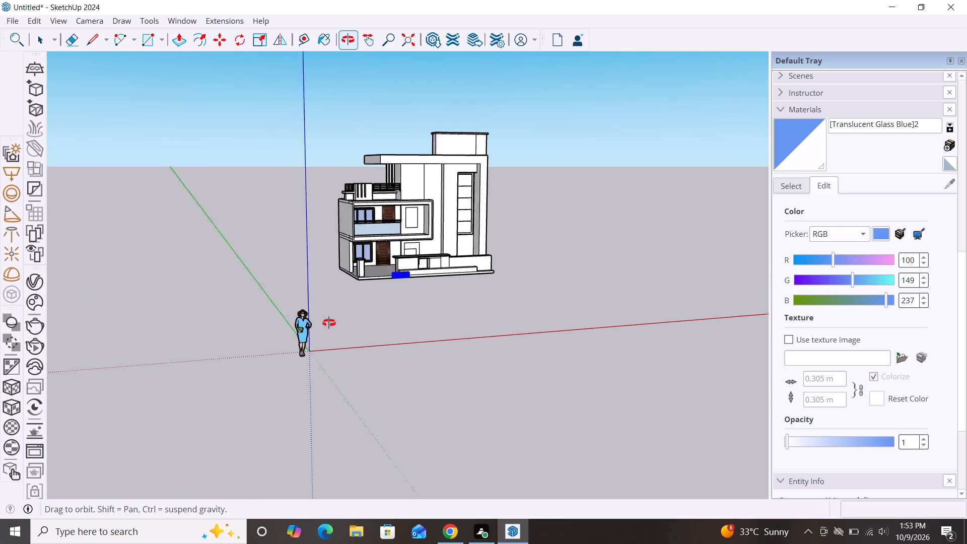
{"action": "middle_click_drag", "start_coordinate": [329, 323], "coordinate": [319, 323], "text": "alt"}
{"action": "scroll", "coordinate": [253, 215], "scroll_direction": "down", "scroll_amount": 2}
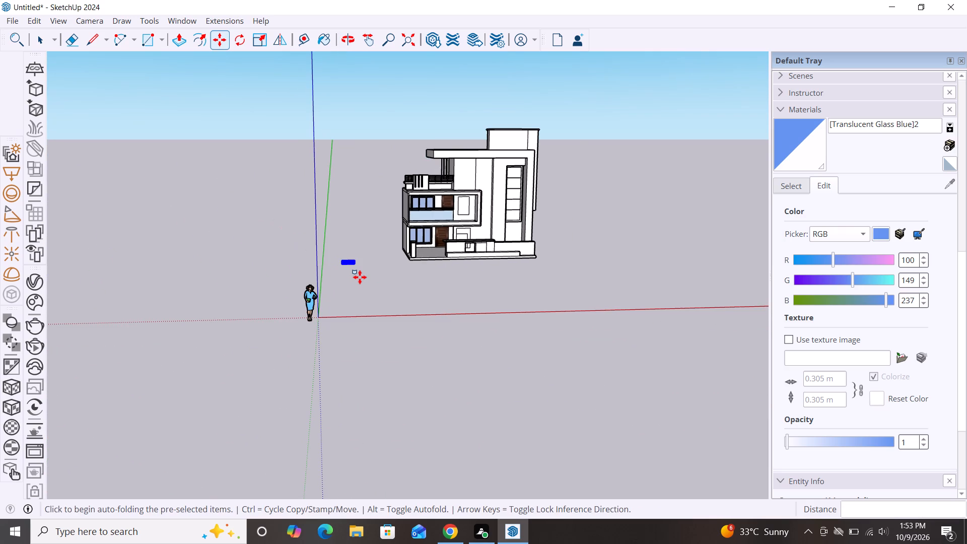
{"action": "key", "text": "Delete"}
{"action": "key", "text": "space"}
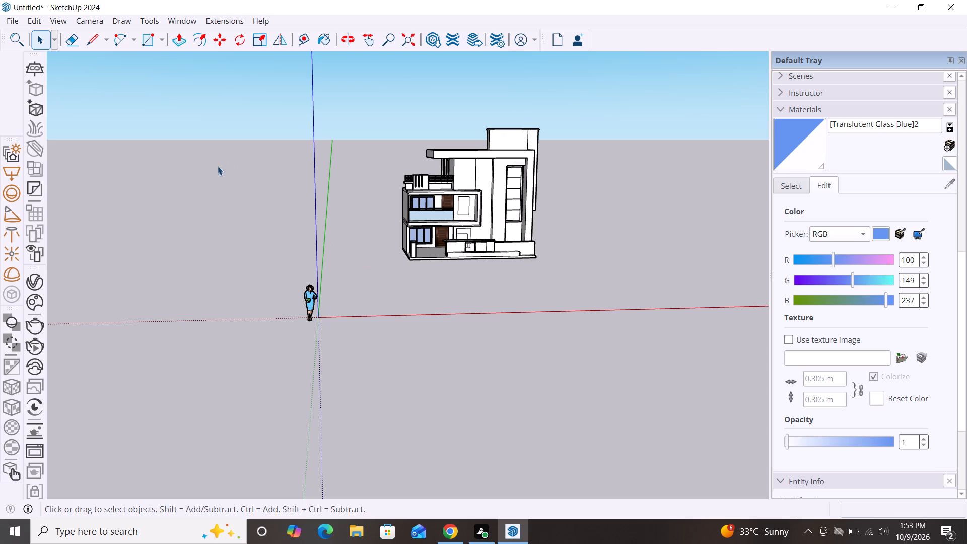
Import the Modern+Gate+1 model from Downloads and place it at the base of the porch's corner pillar.
{"action": "left_click", "coordinate": [14, 21]}
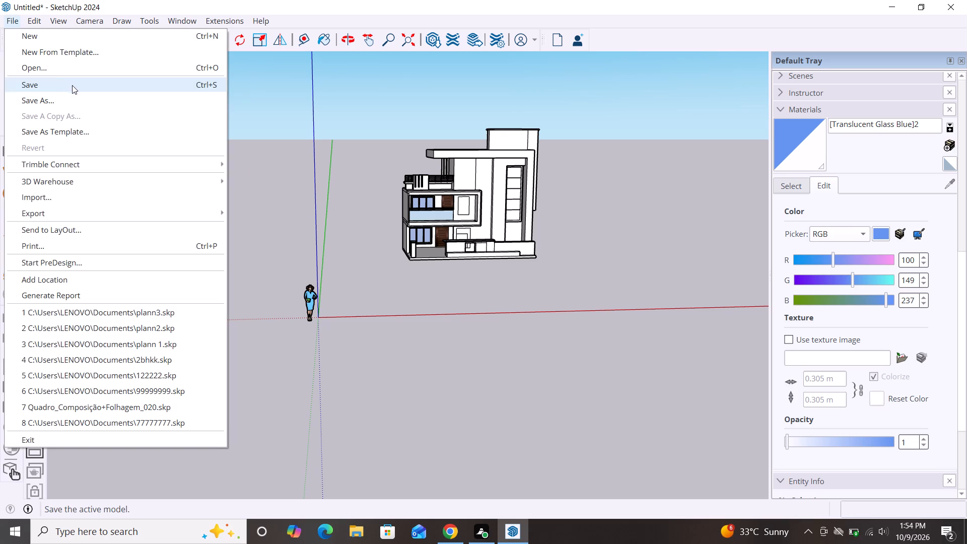
{"action": "left_click", "coordinate": [62, 201]}
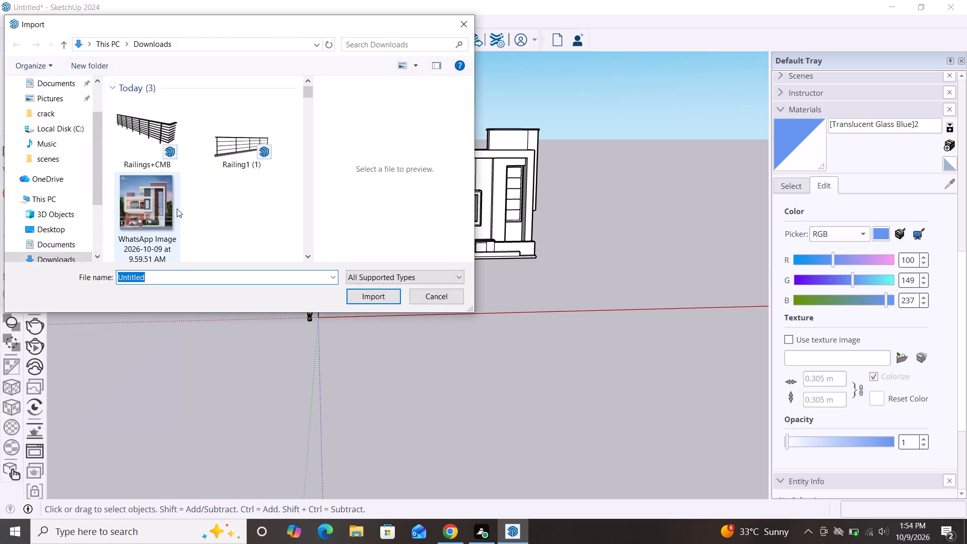
{"action": "scroll", "coordinate": [205, 175], "scroll_direction": "down", "scroll_amount": 7}
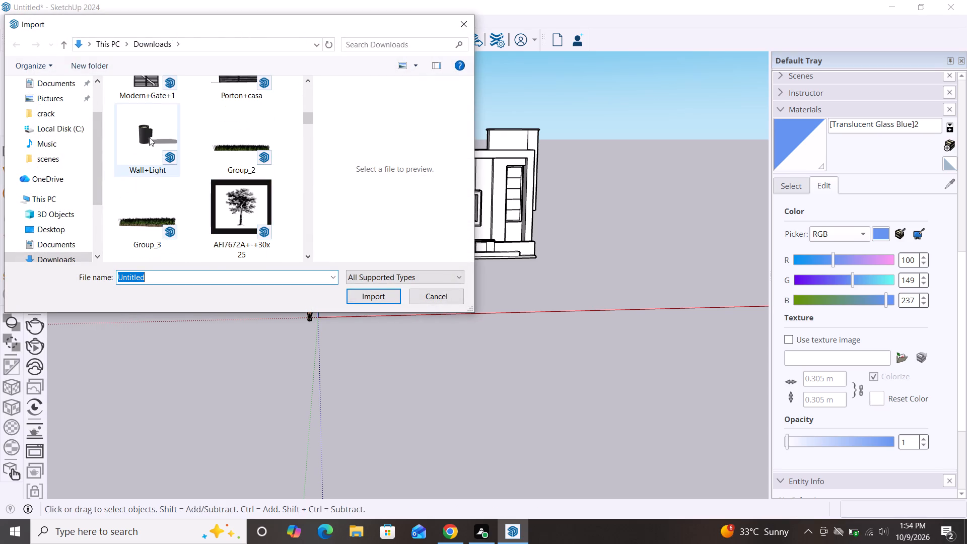
{"action": "left_click", "coordinate": [153, 82]}
{"action": "left_click", "coordinate": [381, 301]}
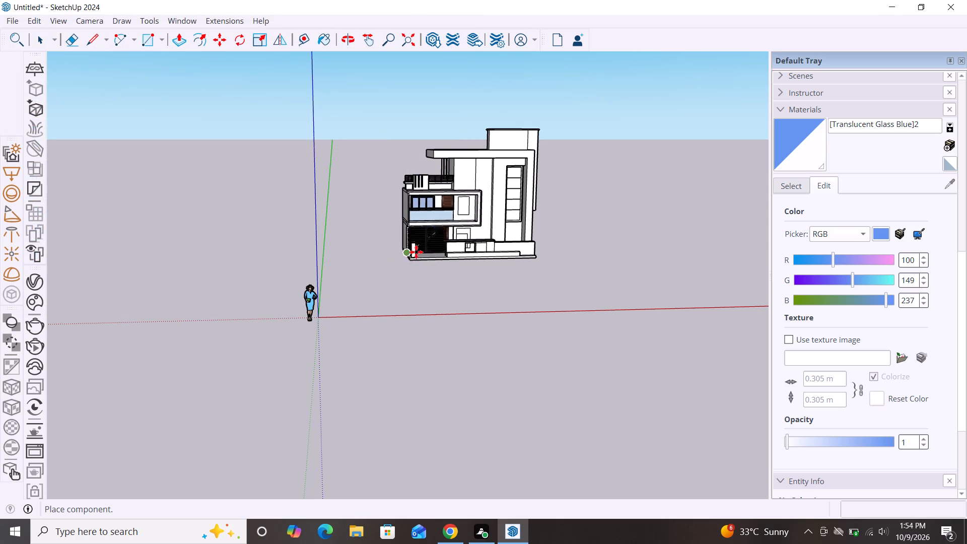
{"action": "scroll", "coordinate": [423, 248], "scroll_direction": "up", "scroll_amount": 12}
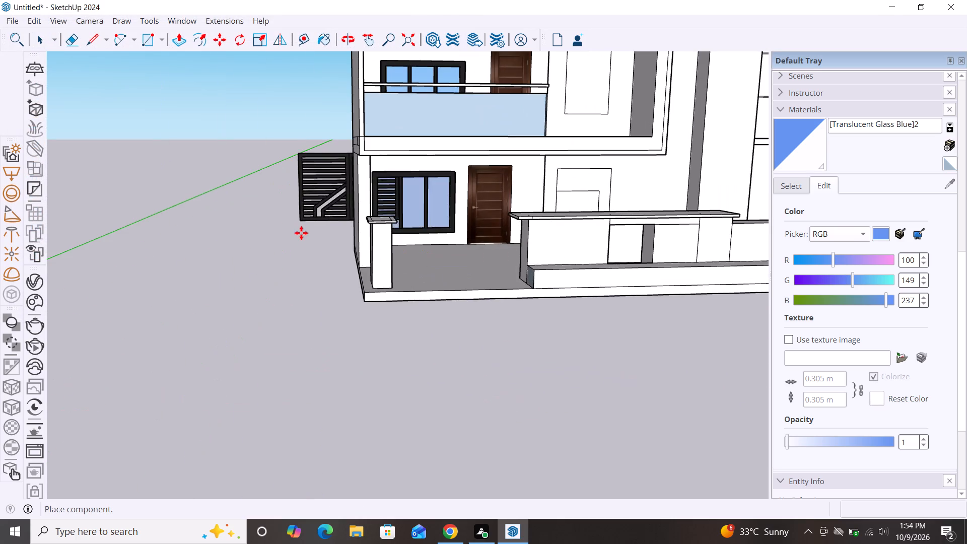
{"action": "left_click", "coordinate": [393, 288]}
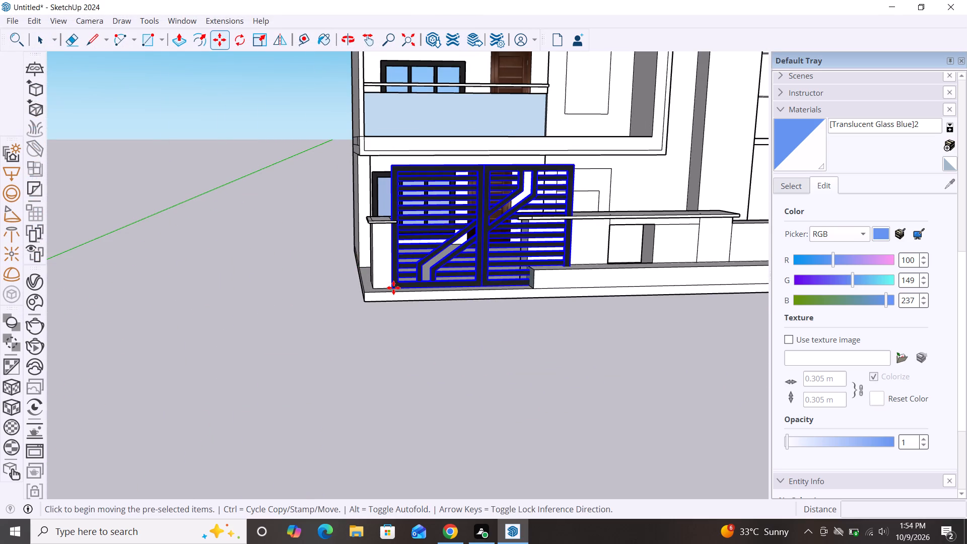
Scale the new gate to about 0.70 of its height and thin its depth by a factor of about 0.11.
{"action": "key", "text": "s"}
{"action": "scroll", "coordinate": [250, 262], "scroll_direction": "down", "scroll_amount": 5}
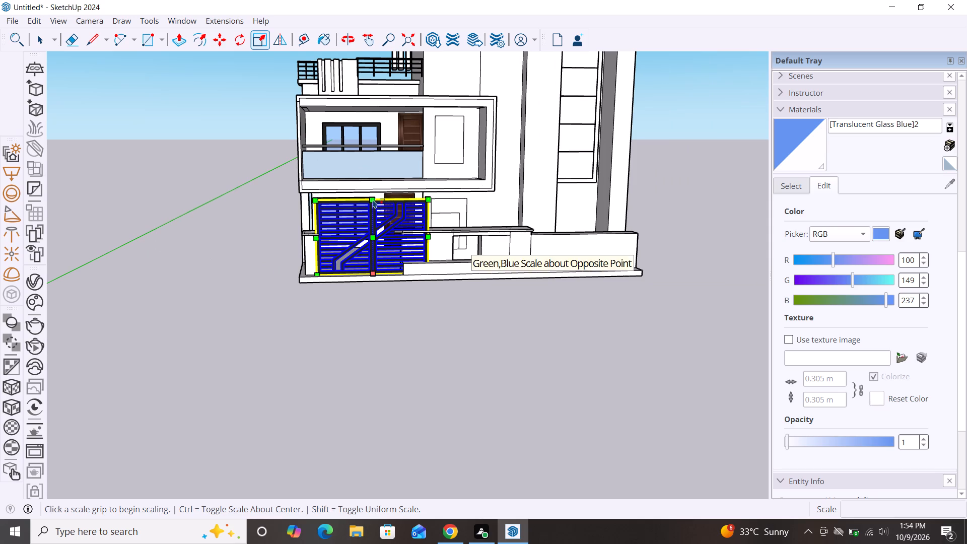
{"action": "left_click_drag", "start_coordinate": [373, 199], "coordinate": [378, 234]}
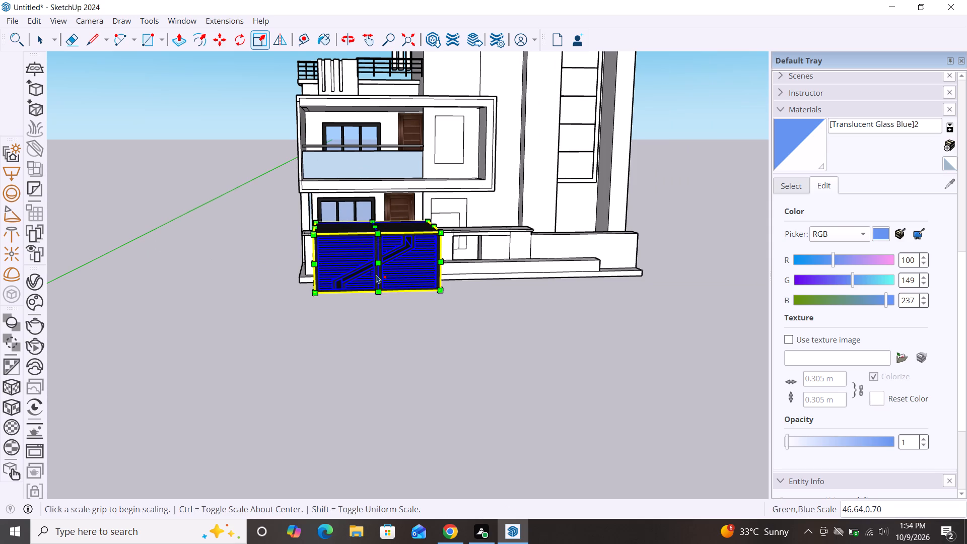
{"action": "left_click_drag", "start_coordinate": [381, 265], "coordinate": [388, 242]}
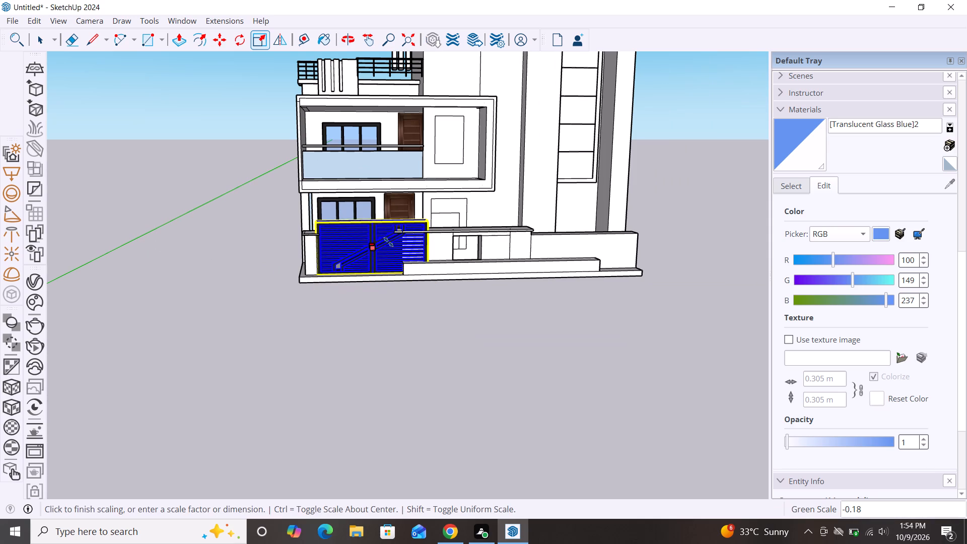
{"action": "left_click_drag", "start_coordinate": [388, 242], "coordinate": [392, 244]}
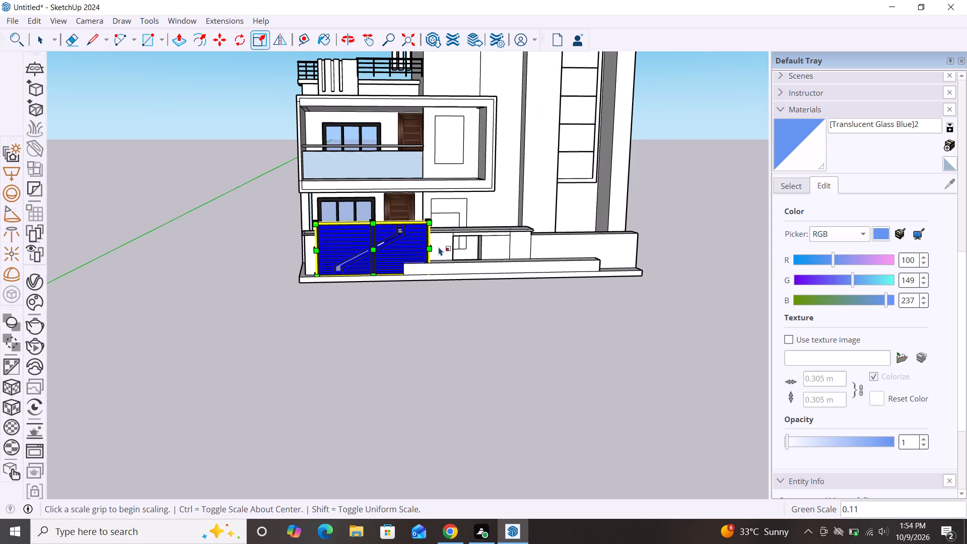
Scale the gate's width to about 0.67 from its side middle grip, keeping the pillar side fixed.
{"action": "left_click_drag", "start_coordinate": [429, 248], "coordinate": [397, 247]}
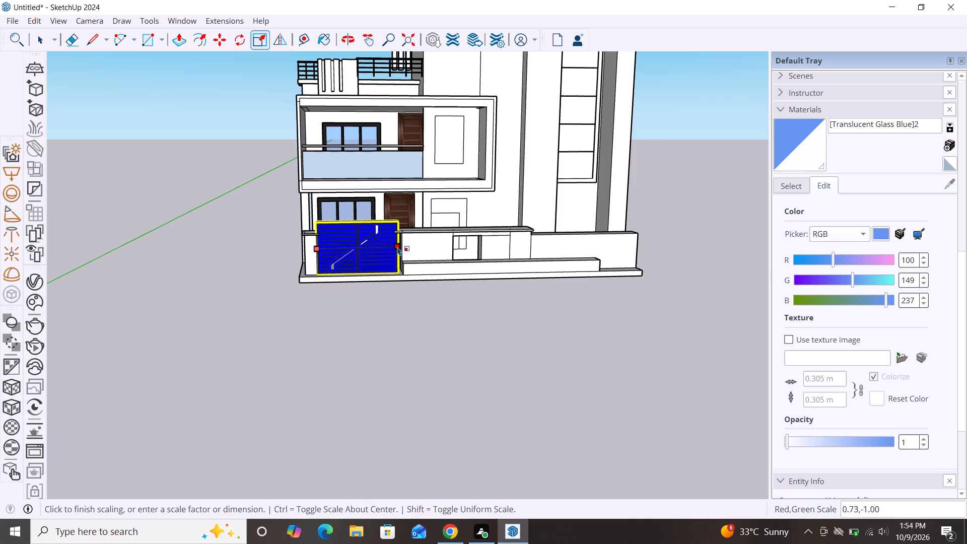
{"action": "left_click_drag", "start_coordinate": [397, 247], "coordinate": [390, 247]}
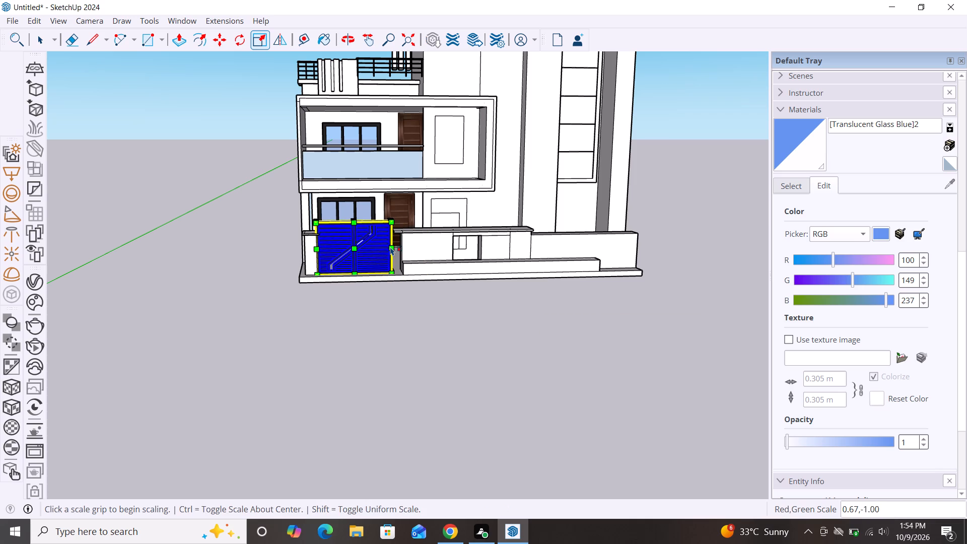
Scale the gate lower again from its top middle grip and thin its depth beside the corner pillar.
{"action": "left_click_drag", "start_coordinate": [353, 225], "coordinate": [356, 245]}
{"action": "left_click", "coordinate": [356, 245]}
{"action": "left_click", "coordinate": [356, 251]}
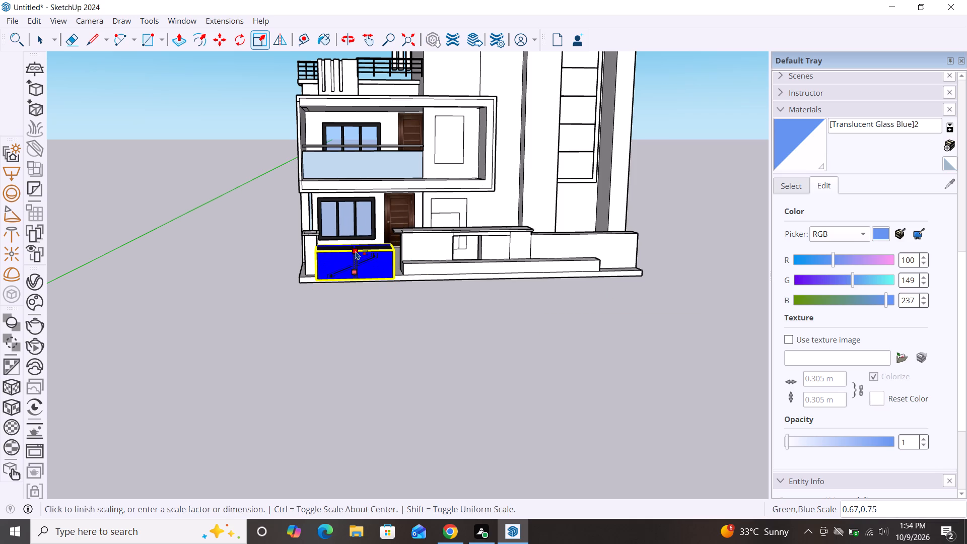
{"action": "left_click_drag", "start_coordinate": [359, 266], "coordinate": [363, 258]}
{"action": "scroll", "coordinate": [389, 267], "scroll_direction": "up", "scroll_amount": 9}
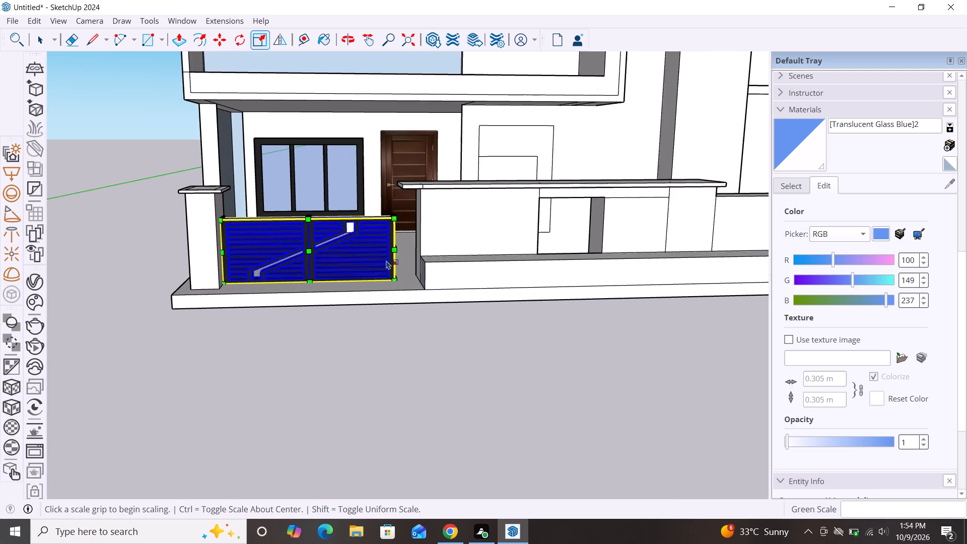
{"action": "scroll", "coordinate": [386, 260], "scroll_direction": "up", "scroll_amount": 2}
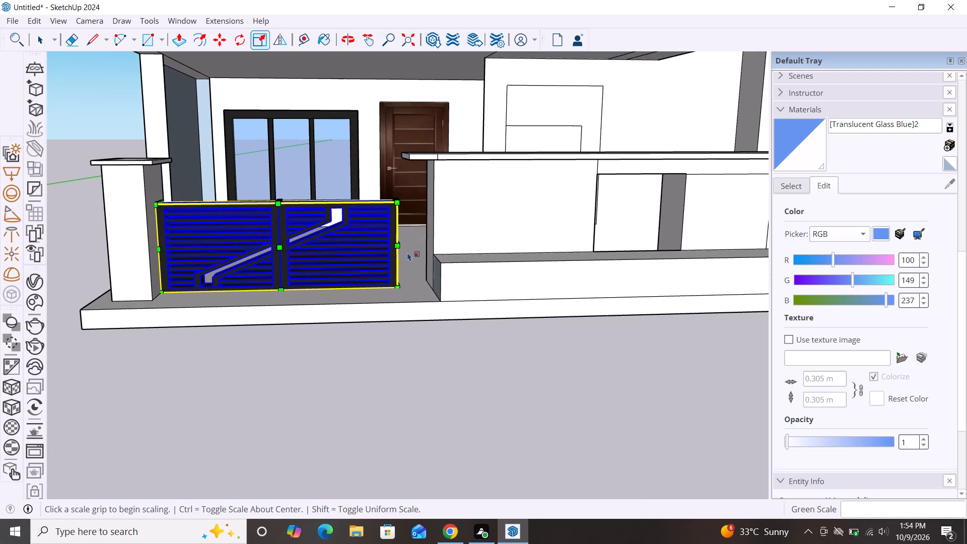
Widen the gate until it reaches the boundary wall, keeping its corner-pillar side fixed, and deselect it.
{"action": "left_click_drag", "start_coordinate": [399, 242], "coordinate": [431, 237]}
{"action": "key", "text": "space"}
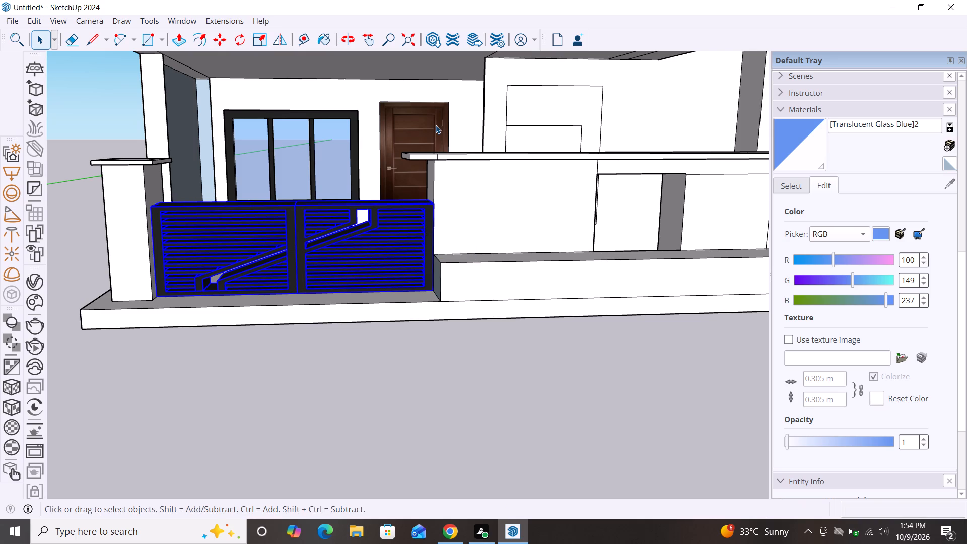
{"action": "scroll", "coordinate": [436, 125], "scroll_direction": "down", "scroll_amount": 4}
{"action": "left_click", "coordinate": [378, 344]}
Examine the fitted gate in its opening and the whole front facade from several angles and distances.
{"action": "scroll", "coordinate": [333, 275], "scroll_direction": "down", "scroll_amount": 2}
{"action": "middle_click_drag", "start_coordinate": [349, 326], "coordinate": [351, 405]}
{"action": "middle_click_drag", "start_coordinate": [378, 268], "coordinate": [376, 202]}
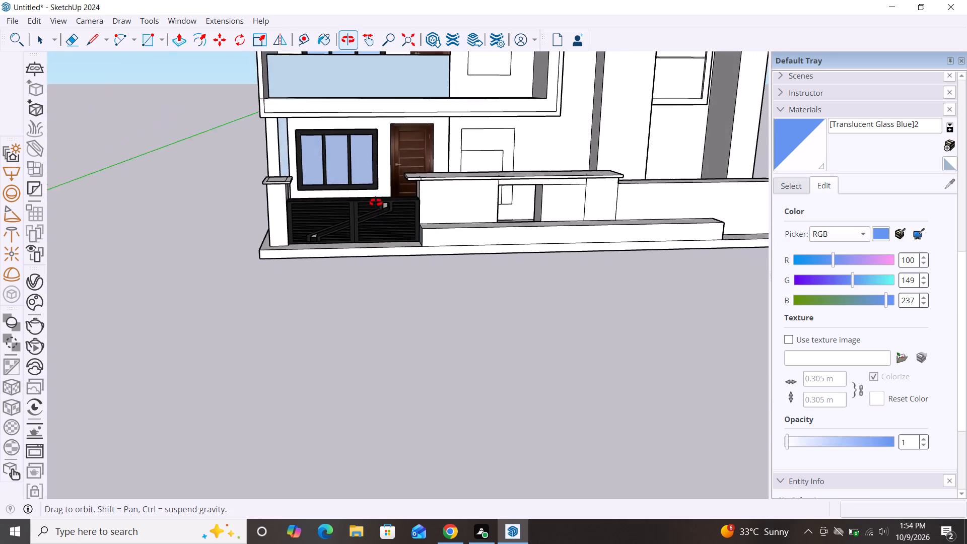
{"action": "middle_click_drag", "start_coordinate": [376, 202], "coordinate": [384, 153]}
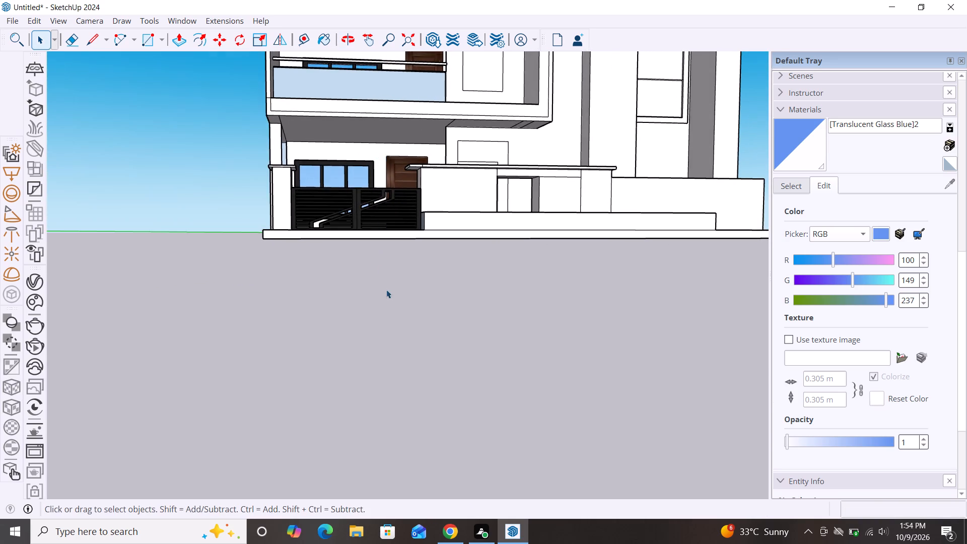
{"action": "scroll", "coordinate": [384, 275], "scroll_direction": "up", "scroll_amount": 8}
{"action": "scroll", "coordinate": [377, 239], "scroll_direction": "down", "scroll_amount": 5}
{"action": "scroll", "coordinate": [390, 155], "scroll_direction": "down", "scroll_amount": 4}
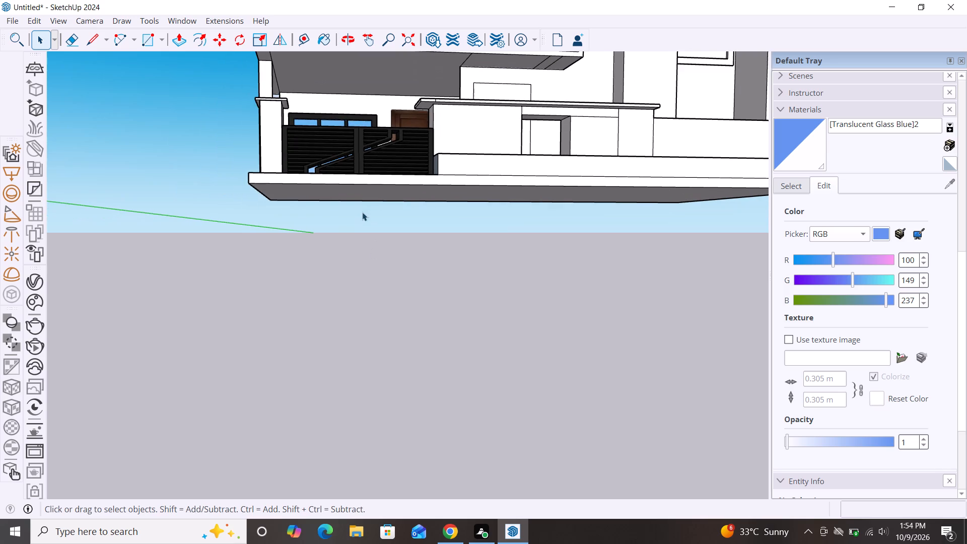
{"action": "middle_click_drag", "start_coordinate": [362, 212], "coordinate": [380, 305]}
{"action": "scroll", "coordinate": [196, 217], "scroll_direction": "down", "scroll_amount": 3}
{"action": "scroll", "coordinate": [181, 173], "scroll_direction": "down", "scroll_amount": 3}
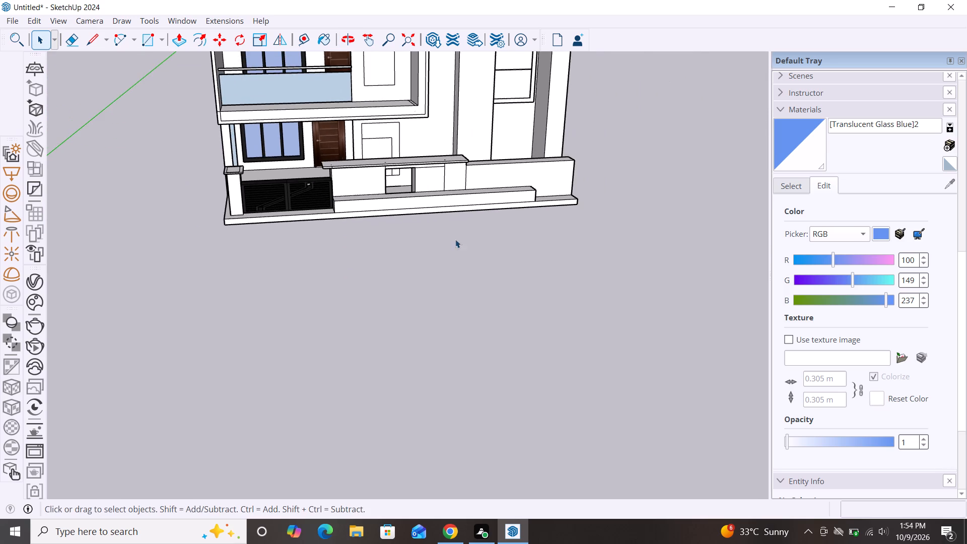
{"action": "middle_click_drag", "start_coordinate": [506, 315], "coordinate": [472, 256]}
{"action": "scroll", "coordinate": [464, 247], "scroll_direction": "down", "scroll_amount": 2}
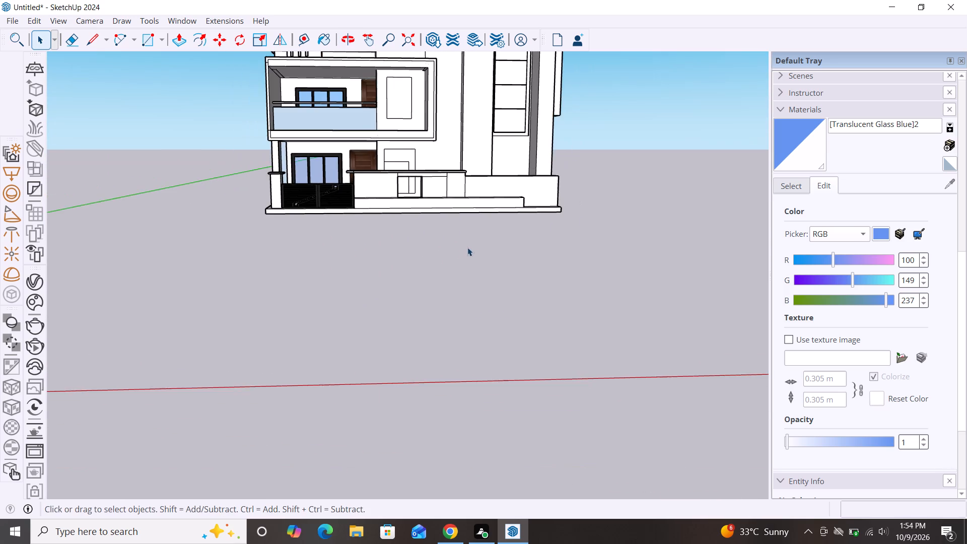
{"action": "scroll", "coordinate": [467, 247], "scroll_direction": "down", "scroll_amount": 3}
{"action": "scroll", "coordinate": [422, 343], "scroll_direction": "down", "scroll_amount": 2}
{"action": "scroll", "coordinate": [319, 142], "scroll_direction": "up", "scroll_amount": 4}
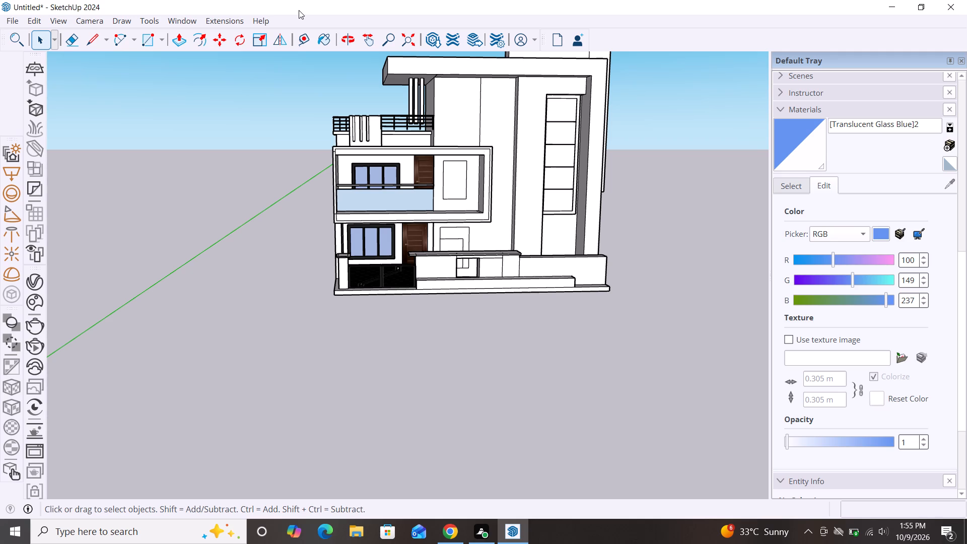
{"action": "scroll", "coordinate": [237, 213], "scroll_direction": "down", "scroll_amount": 2}
{"action": "scroll", "coordinate": [159, 208], "scroll_direction": "down", "scroll_amount": 1}
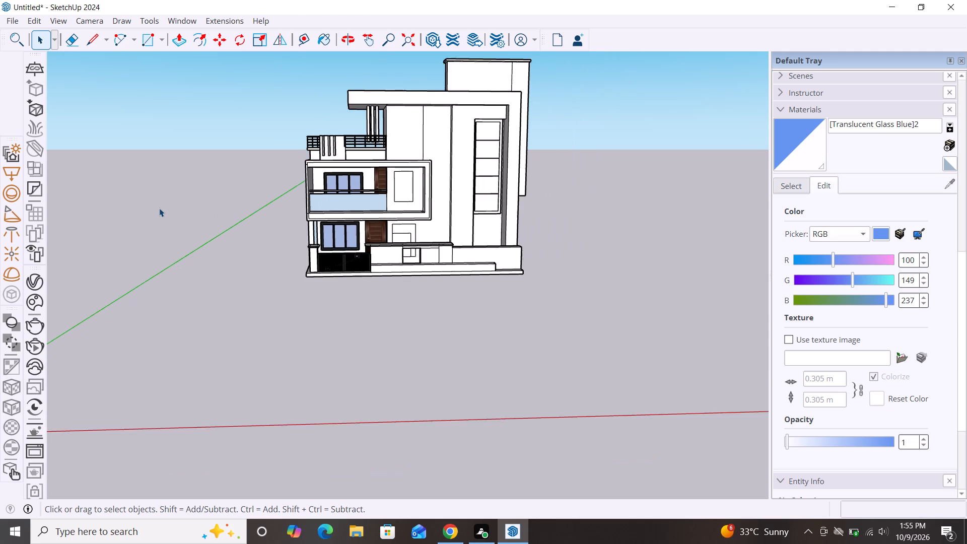
{"action": "scroll", "coordinate": [159, 208], "scroll_direction": "down", "scroll_amount": 1}
{"action": "scroll", "coordinate": [134, 266], "scroll_direction": "down", "scroll_amount": 1}
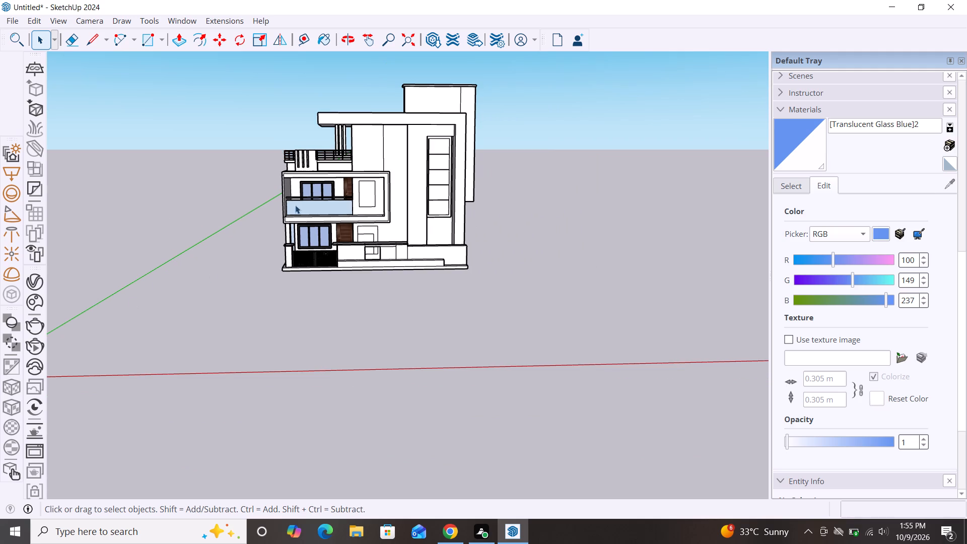
{"action": "scroll", "coordinate": [318, 242], "scroll_direction": "up", "scroll_amount": 3}
{"action": "scroll", "coordinate": [179, 218], "scroll_direction": "down", "scroll_amount": 1}
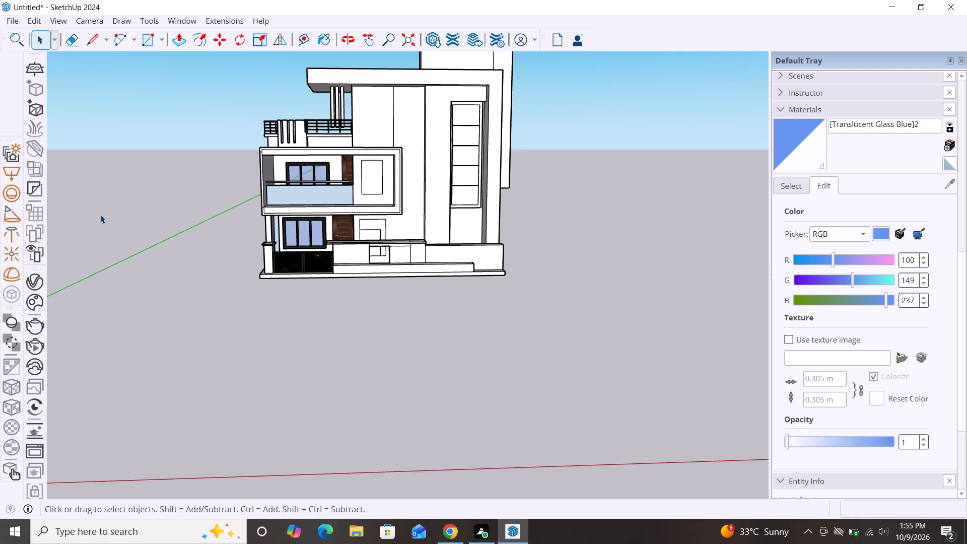
{"action": "scroll", "coordinate": [147, 234], "scroll_direction": "down", "scroll_amount": 2}
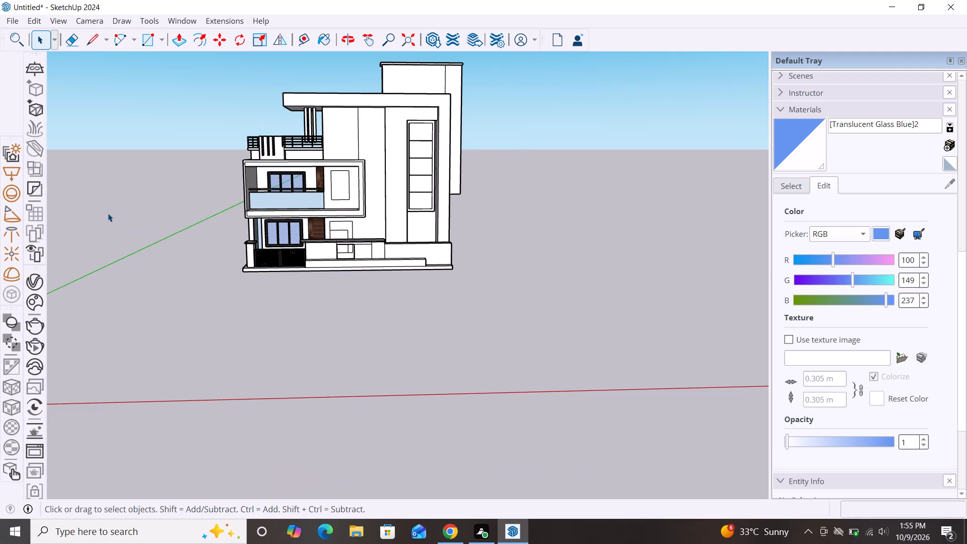
{"action": "scroll", "coordinate": [108, 213], "scroll_direction": "down", "scroll_amount": 2}
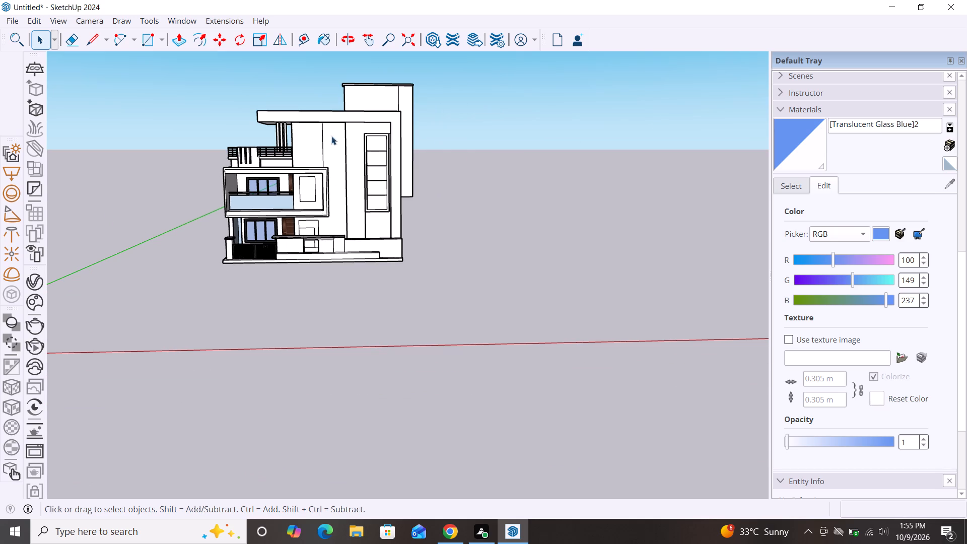
{"action": "scroll", "coordinate": [308, 153], "scroll_direction": "down", "scroll_amount": 1}
{"action": "scroll", "coordinate": [172, 172], "scroll_direction": "down", "scroll_amount": 1}
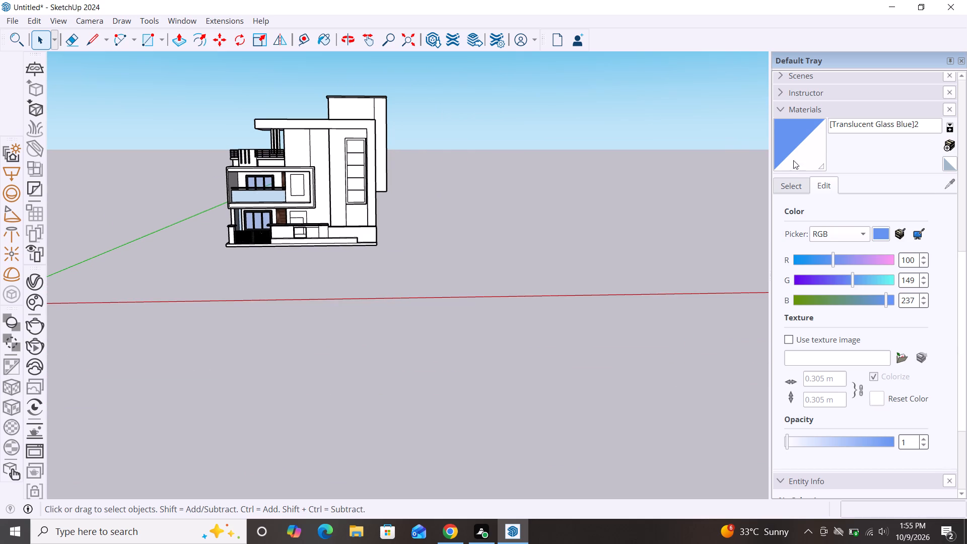
Open the Colors material collection and browse down to its blue and violet shades.
{"action": "left_click", "coordinate": [804, 144]}
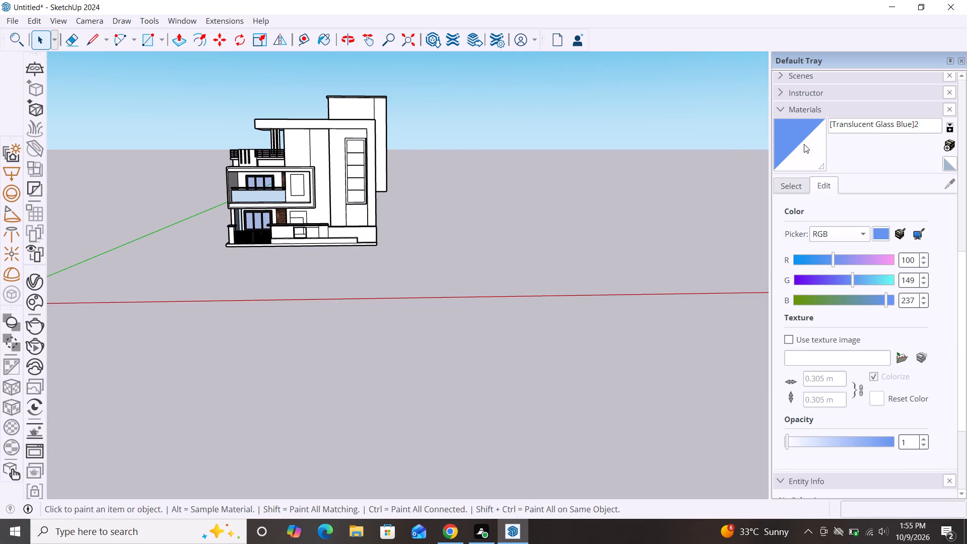
{"action": "left_click", "coordinate": [801, 183]}
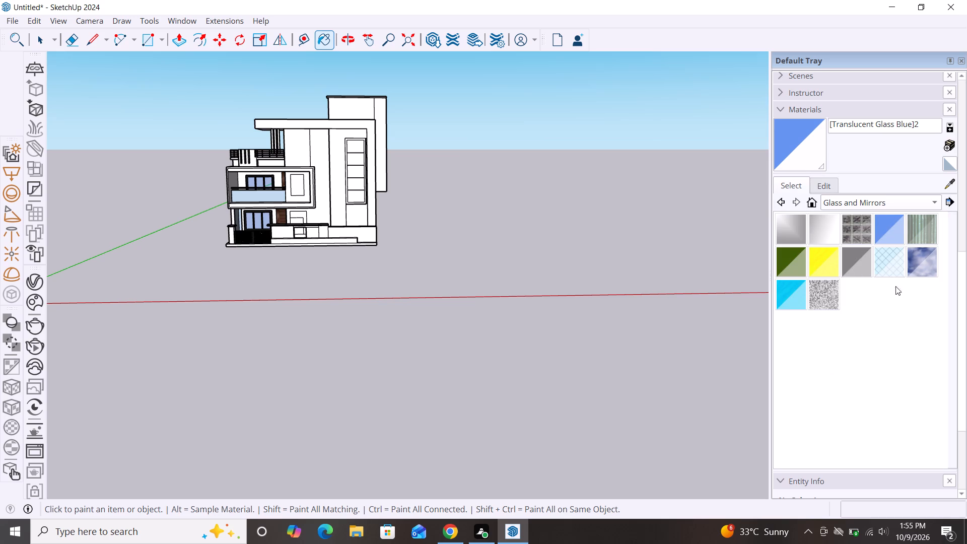
{"action": "left_click", "coordinate": [936, 201]}
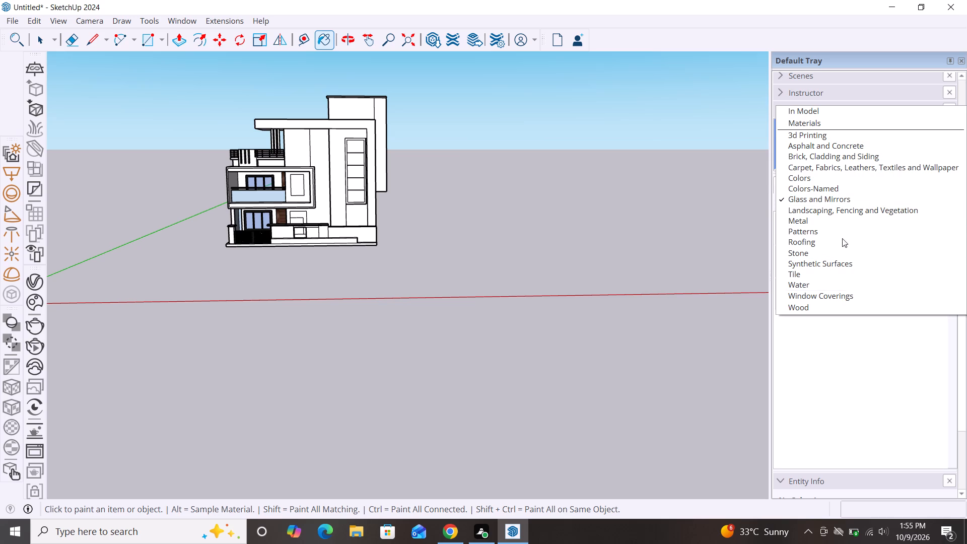
{"action": "left_click", "coordinate": [826, 177]}
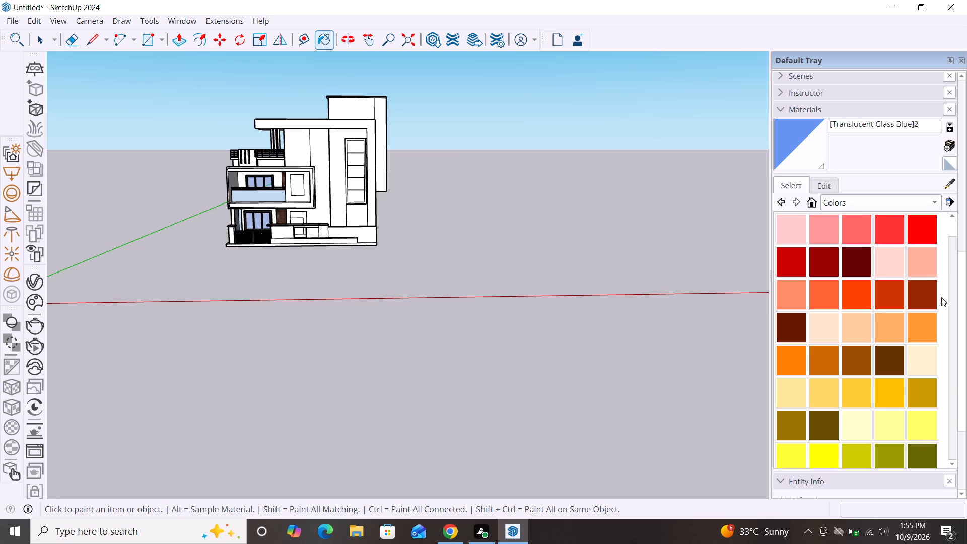
{"action": "scroll", "coordinate": [790, 341], "scroll_direction": "down", "scroll_amount": 2}
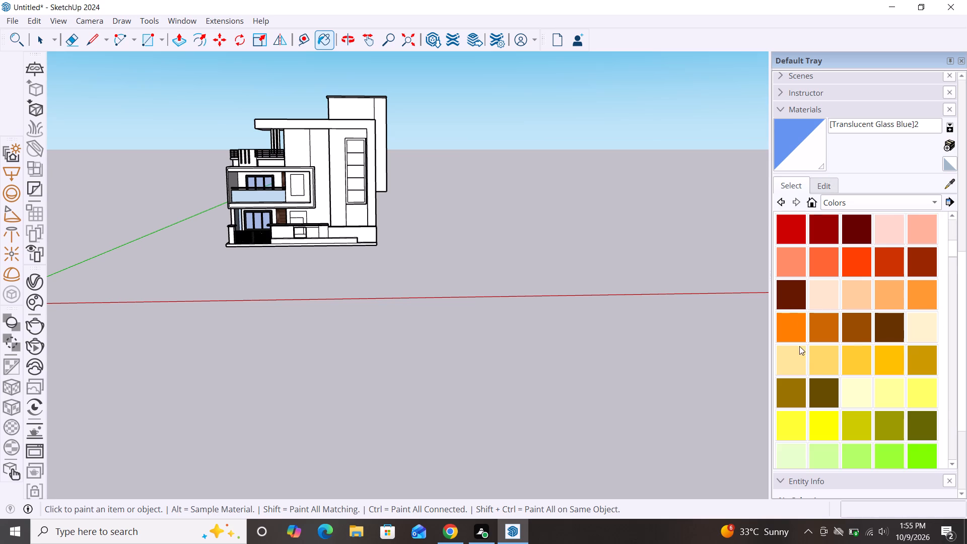
{"action": "scroll", "coordinate": [799, 346], "scroll_direction": "down", "scroll_amount": 4}
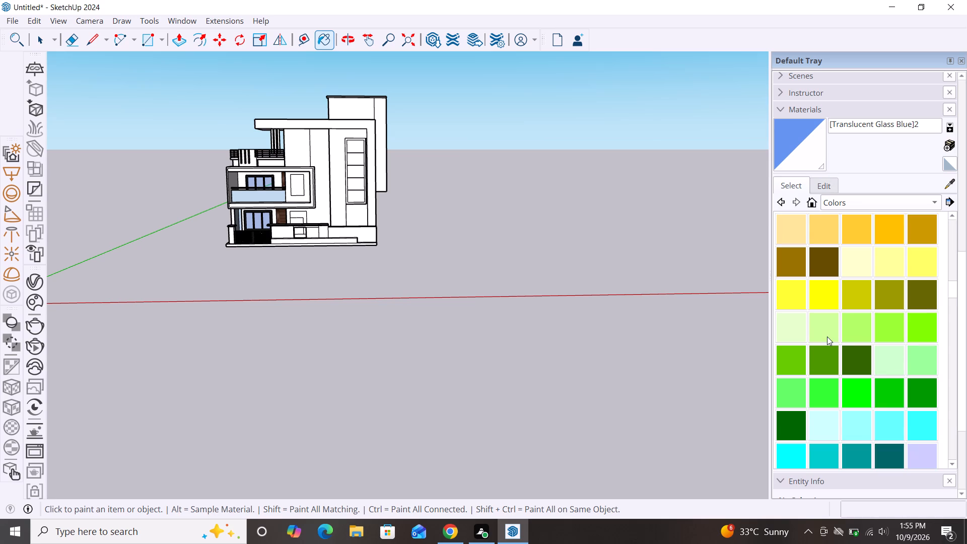
{"action": "scroll", "coordinate": [828, 337], "scroll_direction": "down", "scroll_amount": 3}
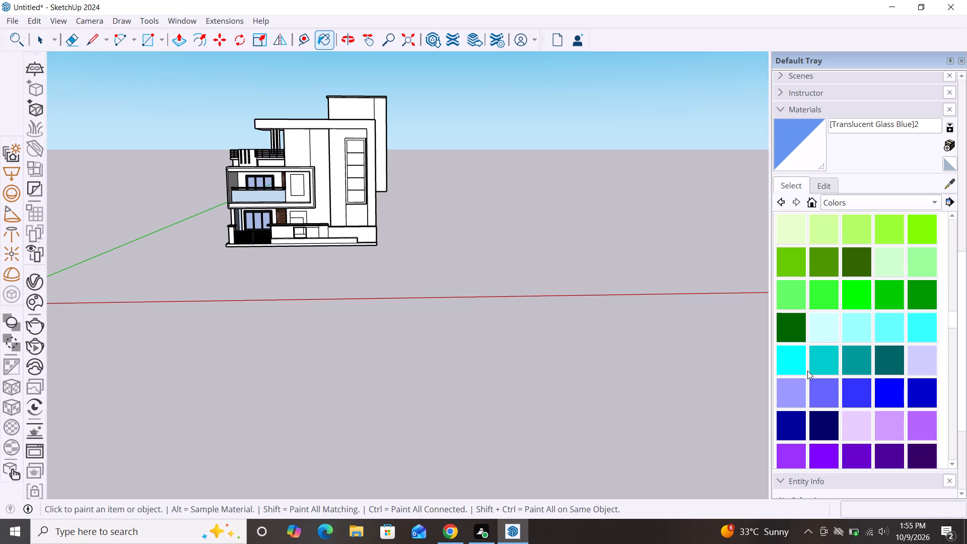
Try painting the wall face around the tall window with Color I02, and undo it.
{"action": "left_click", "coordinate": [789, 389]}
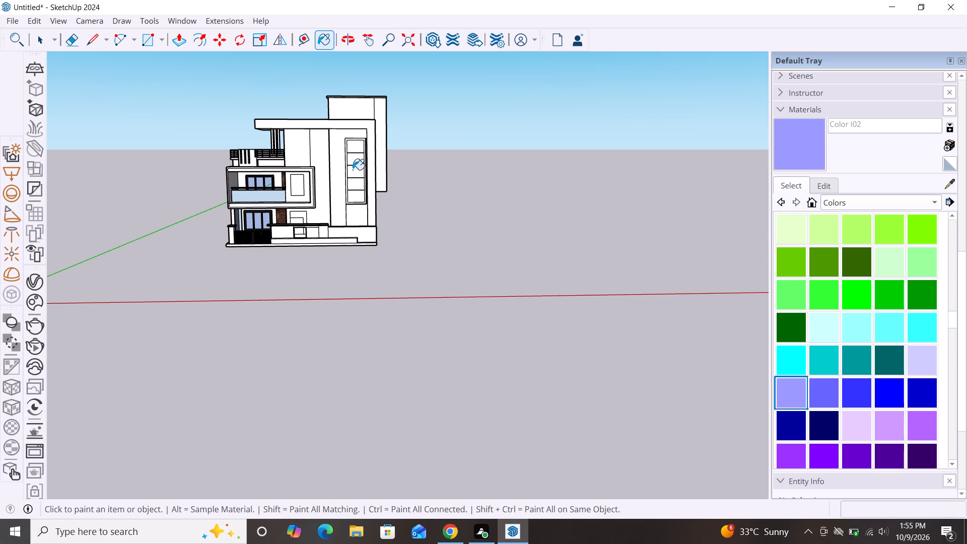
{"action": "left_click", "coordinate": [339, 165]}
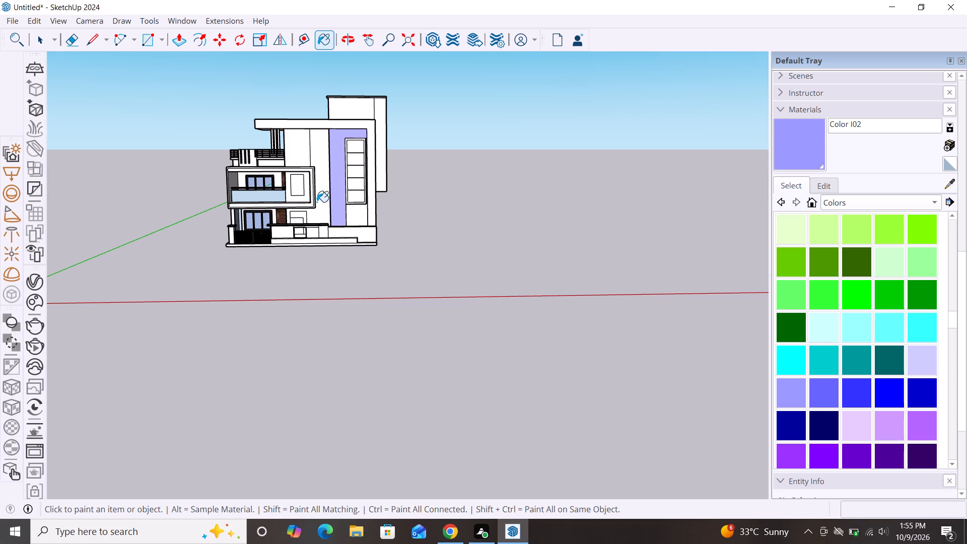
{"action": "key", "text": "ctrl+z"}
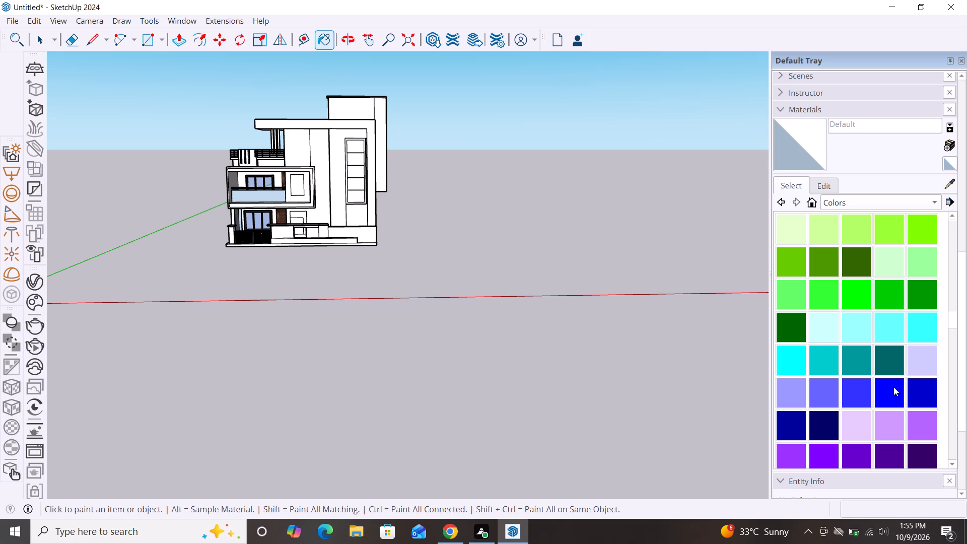
Paint the tall recessed wall strip between the balcony and the tall window's wall with Color I02 and set its opacity to 56.
{"action": "left_click", "coordinate": [799, 395]}
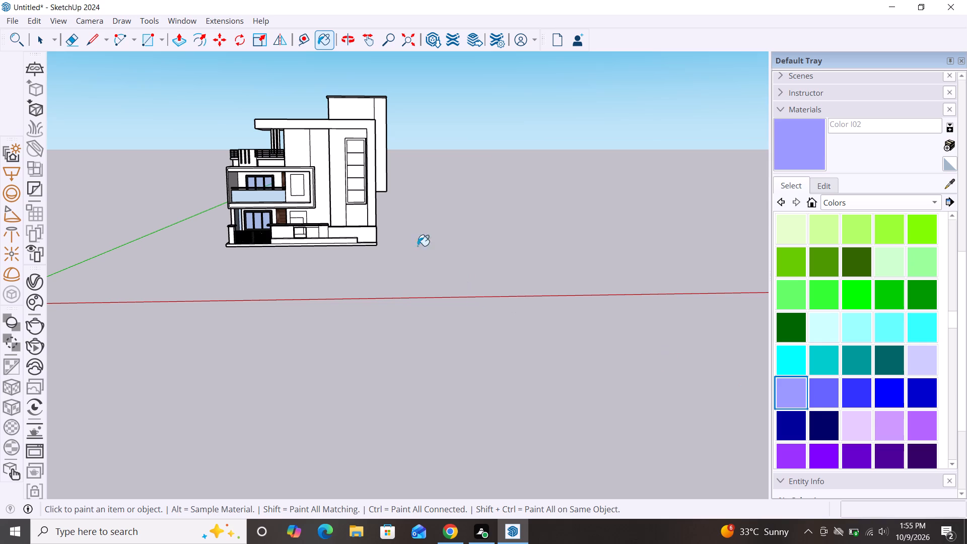
{"action": "left_click", "coordinate": [325, 170]}
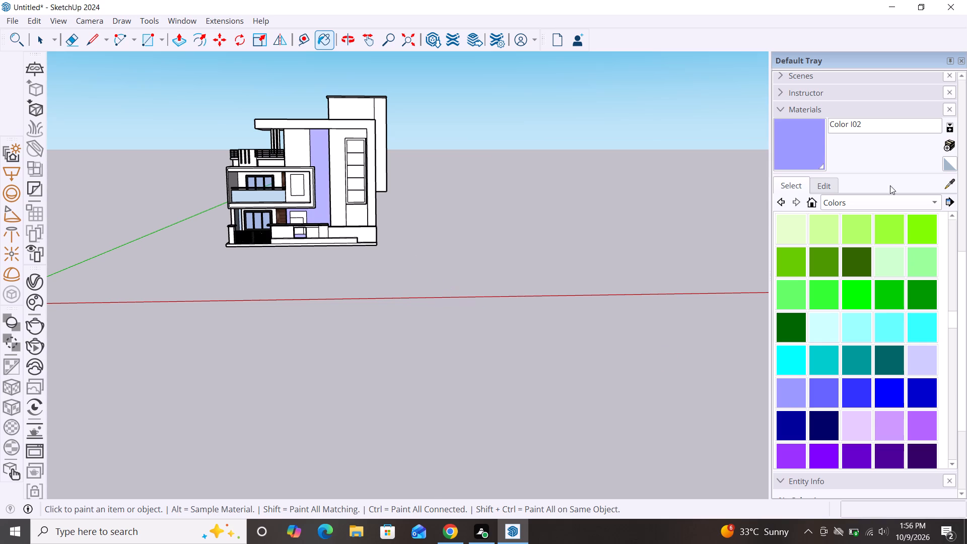
{"action": "left_click", "coordinate": [831, 186]}
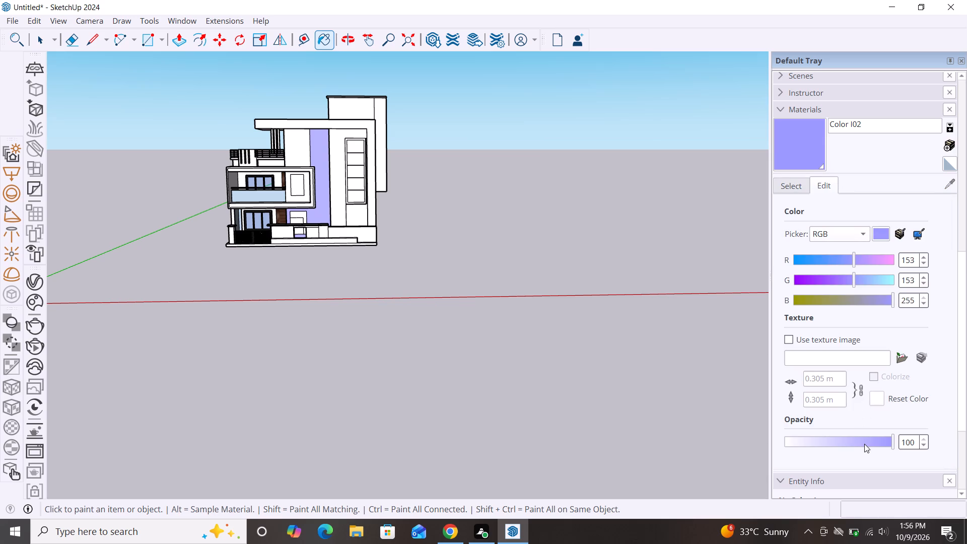
{"action": "left_click", "coordinate": [863, 443]}
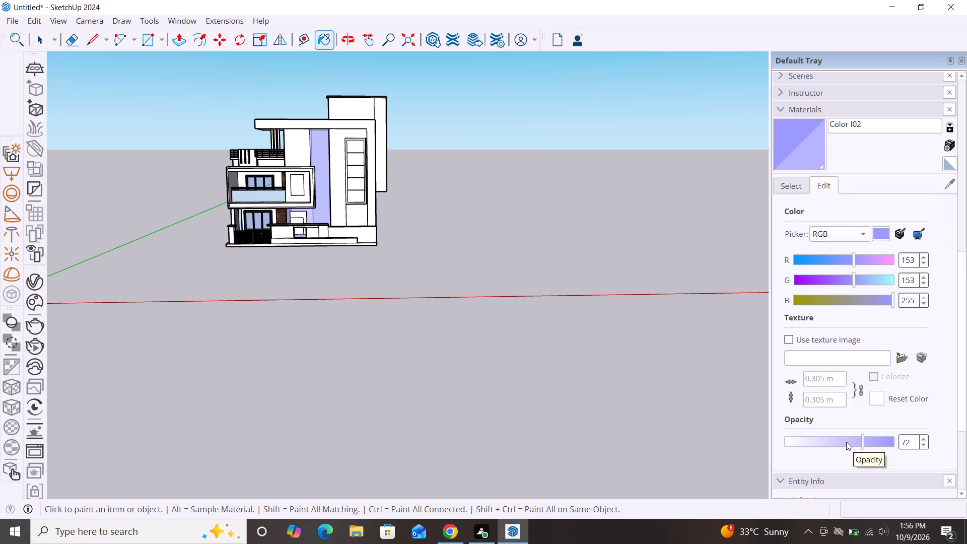
{"action": "left_click", "coordinate": [846, 442]}
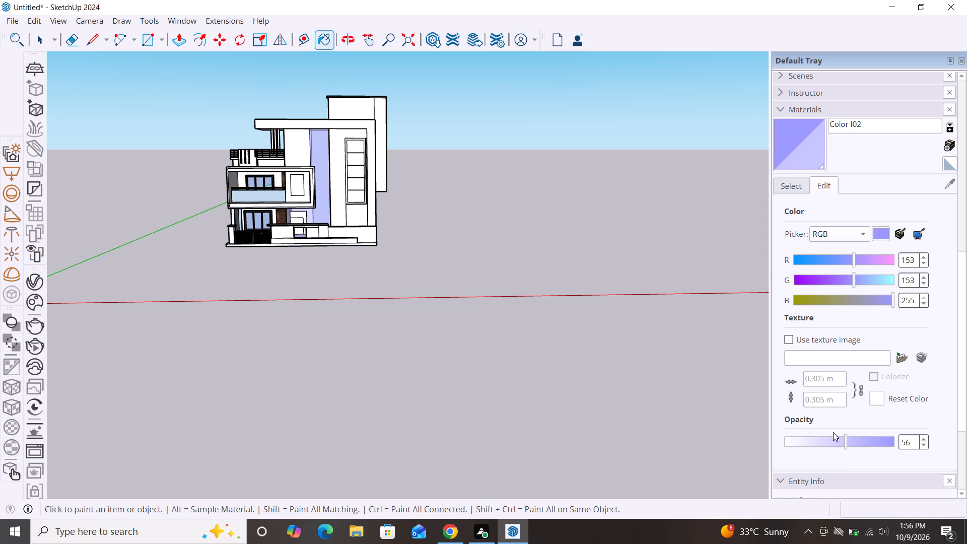
{"action": "key", "text": "space"}
From the Wood collection, try Wood Veneer 01 on the wall face around the tall window and replace it with Wood Floor.
{"action": "scroll", "coordinate": [375, 234], "scroll_direction": "up", "scroll_amount": 3}
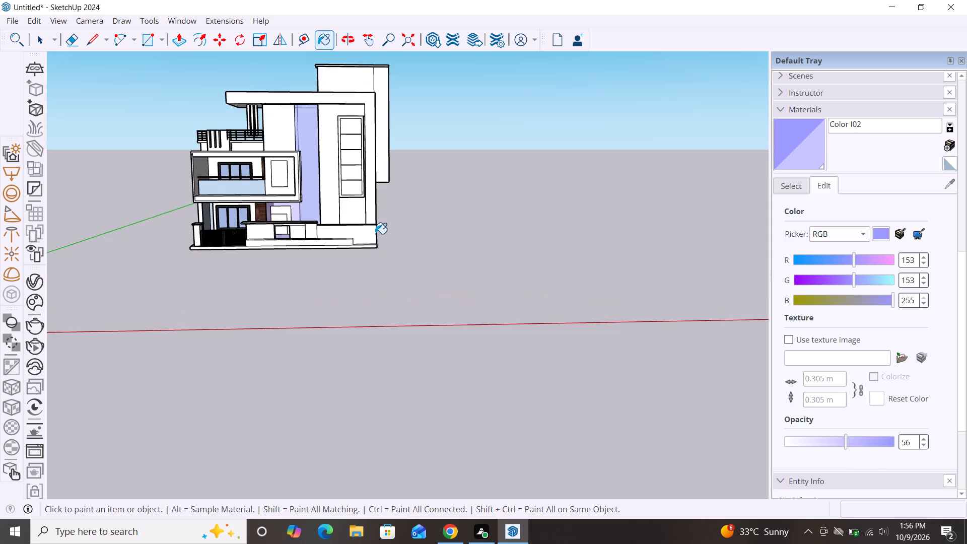
{"action": "left_click", "coordinate": [793, 191]}
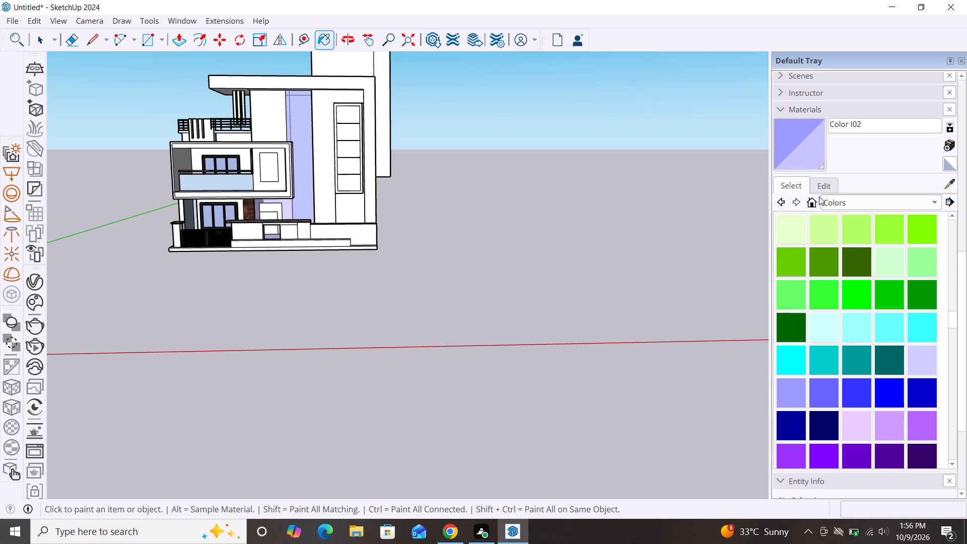
{"action": "left_click", "coordinate": [938, 208]}
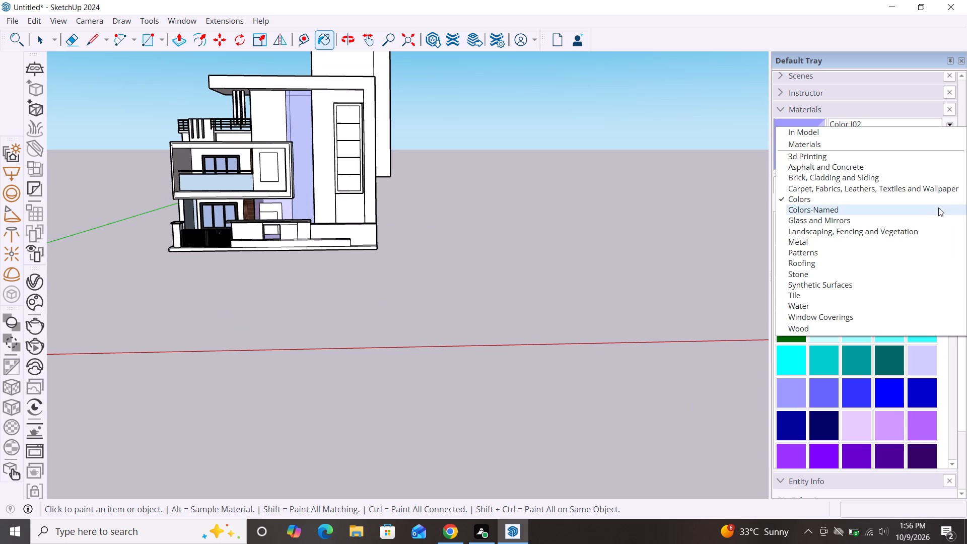
{"action": "left_click", "coordinate": [848, 330]}
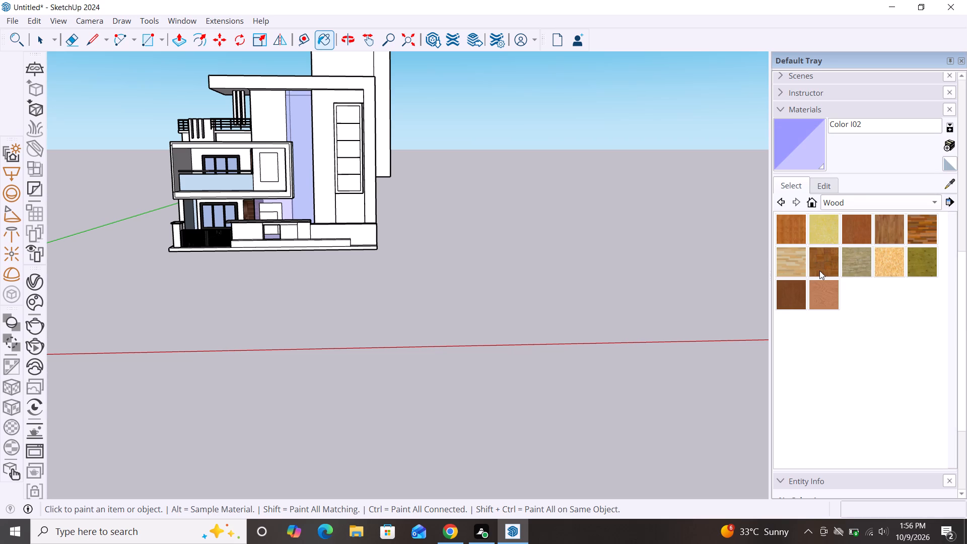
{"action": "left_click", "coordinate": [791, 282]}
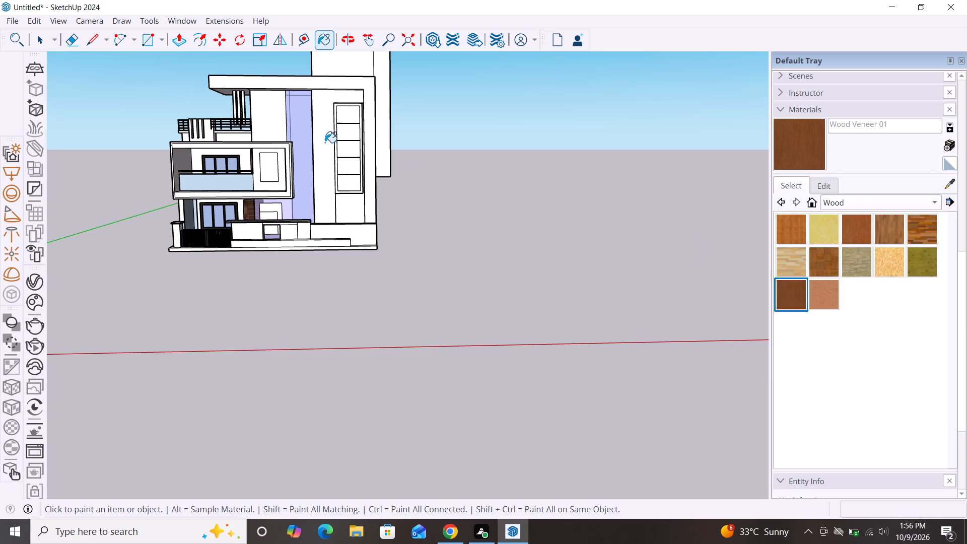
{"action": "left_click", "coordinate": [325, 143]}
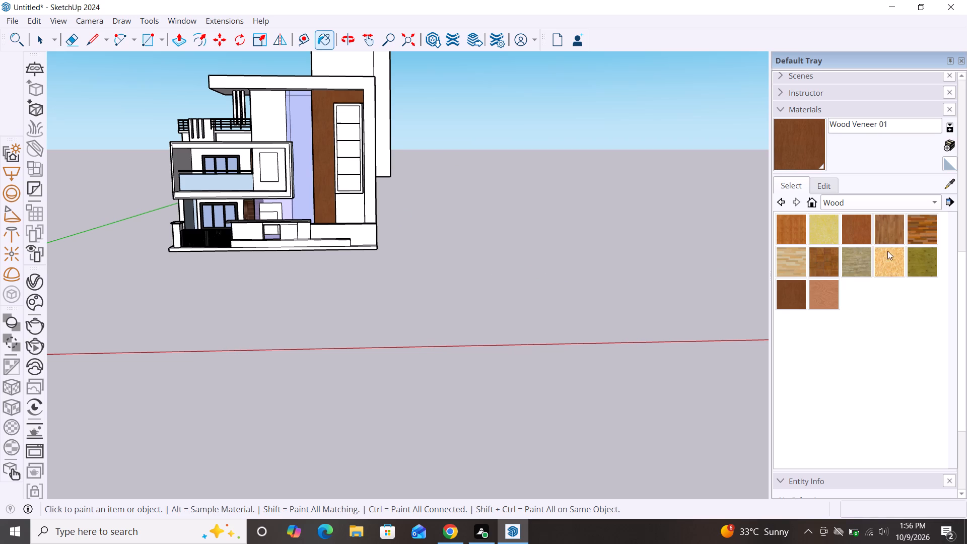
{"action": "left_click", "coordinate": [887, 229]}
{"action": "left_click", "coordinate": [319, 132]}
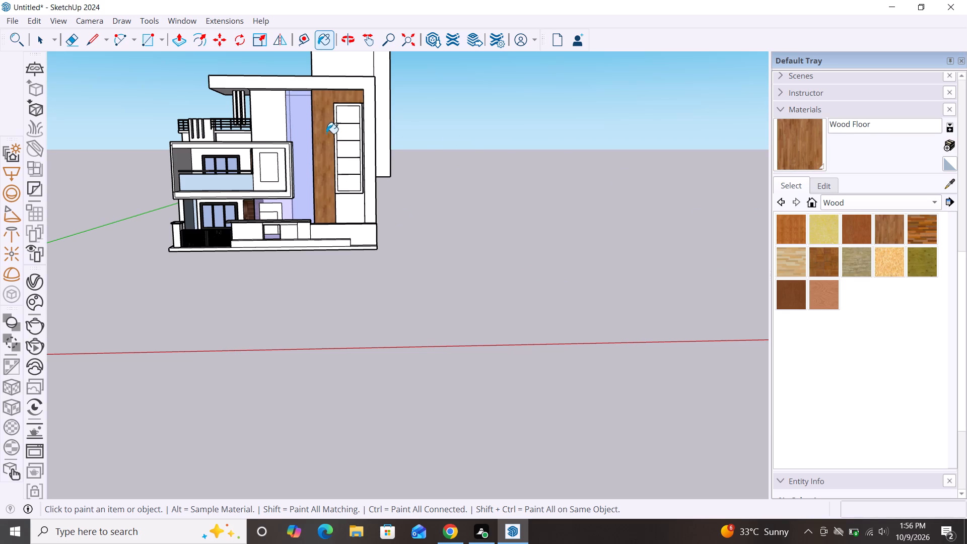
Repaint the wood-finished wall face around the tall window with Wood Cherry Original from the Wood collection.
{"action": "left_click", "coordinate": [862, 232]}
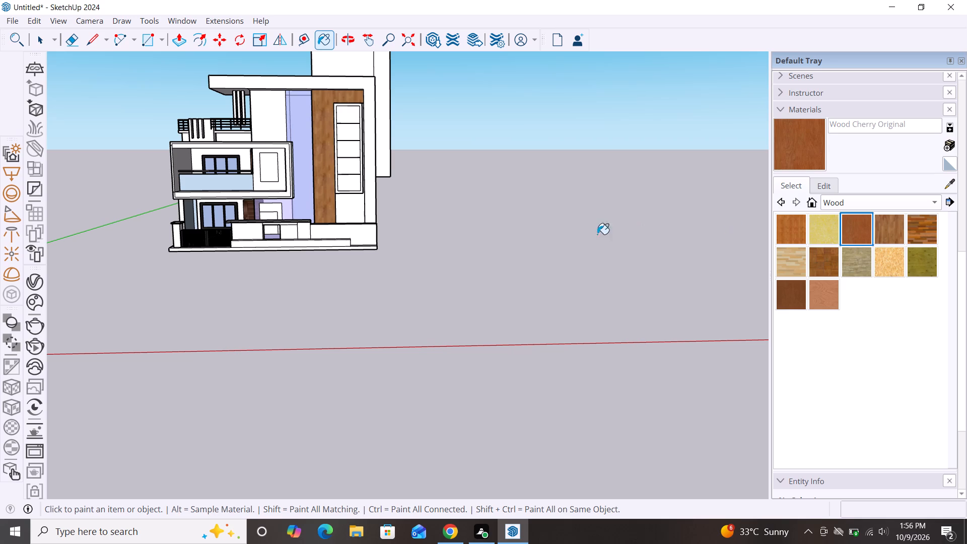
{"action": "left_click", "coordinate": [325, 192]}
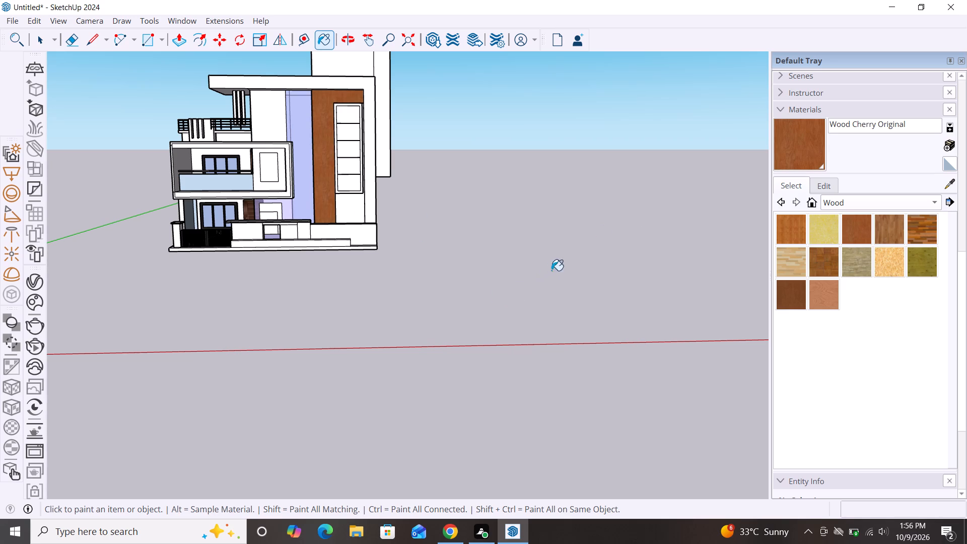
{"action": "scroll", "coordinate": [554, 269], "scroll_direction": "down", "scroll_amount": 2}
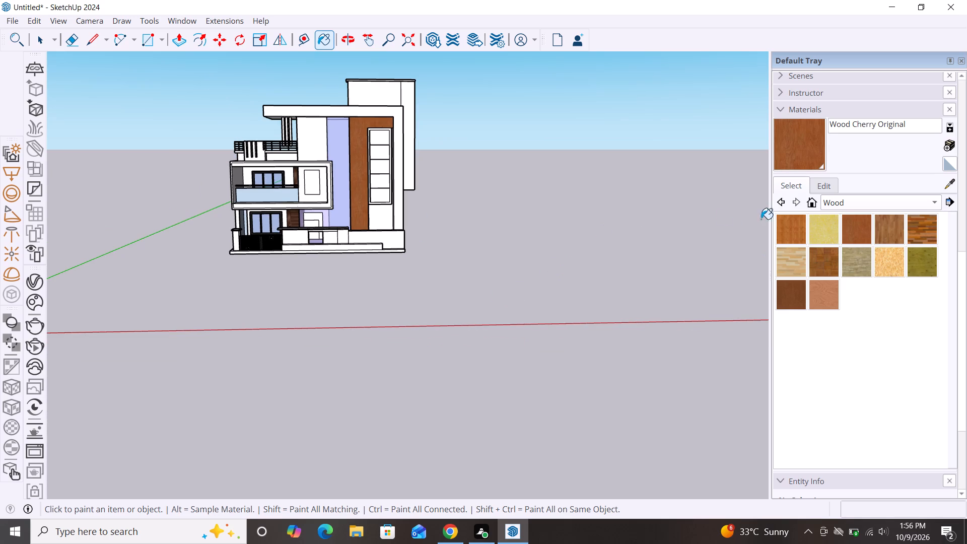
{"action": "key", "text": "space"}
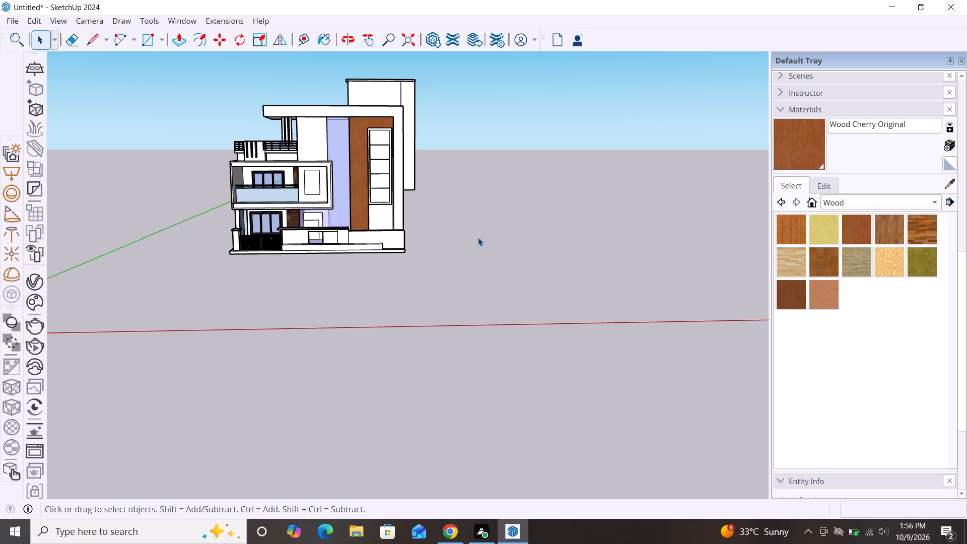
{"action": "left_click", "coordinate": [342, 166]}
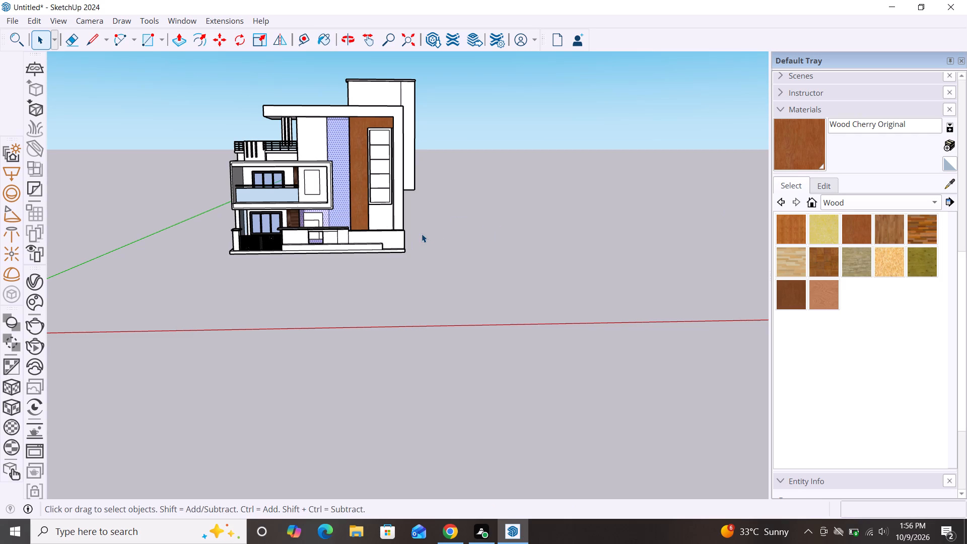
{"action": "key", "text": "Escape"}
{"action": "key", "text": "space"}
{"action": "left_click", "coordinate": [464, 249]}
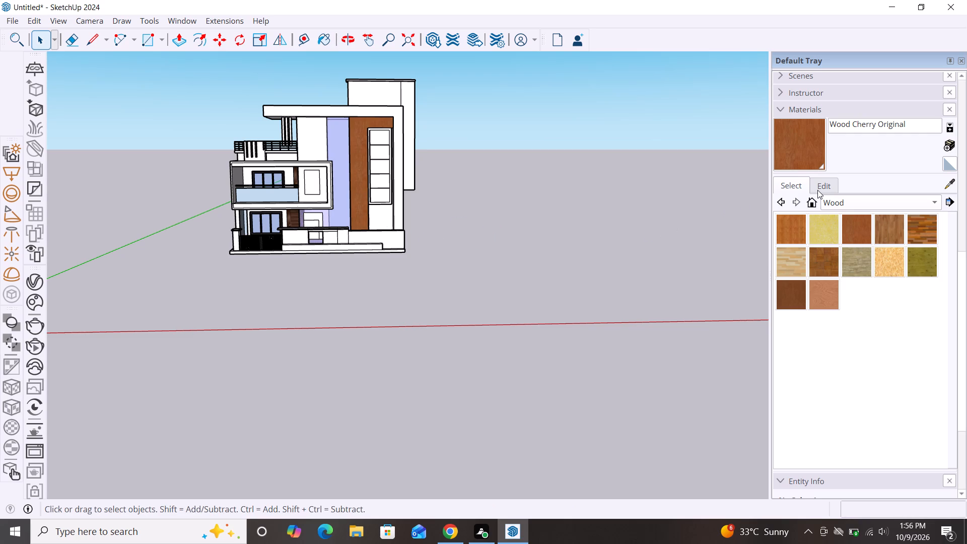
Open the Colors material collection and browse down through its shades to the magentas, greys and black.
{"action": "left_click", "coordinate": [792, 185]}
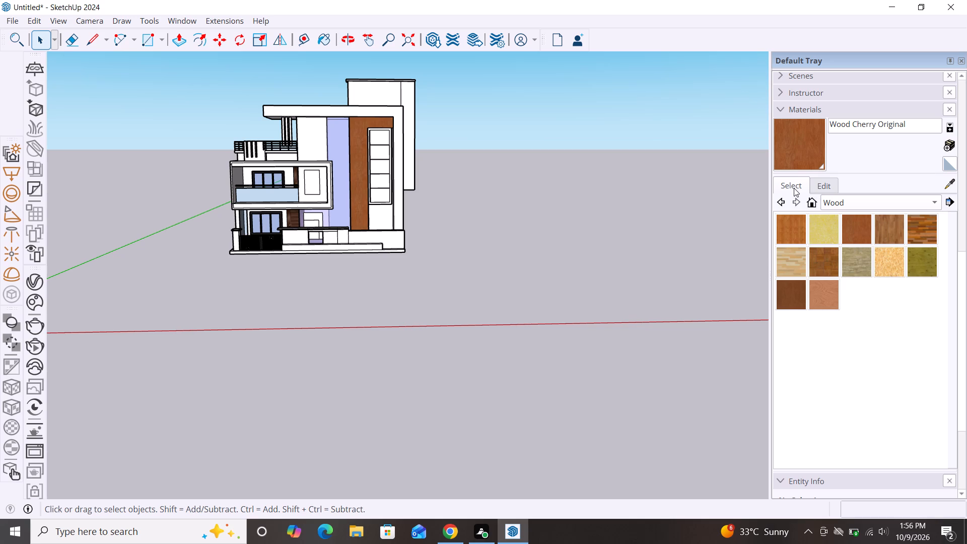
{"action": "left_click", "coordinate": [794, 188]}
{"action": "left_click", "coordinate": [934, 200]}
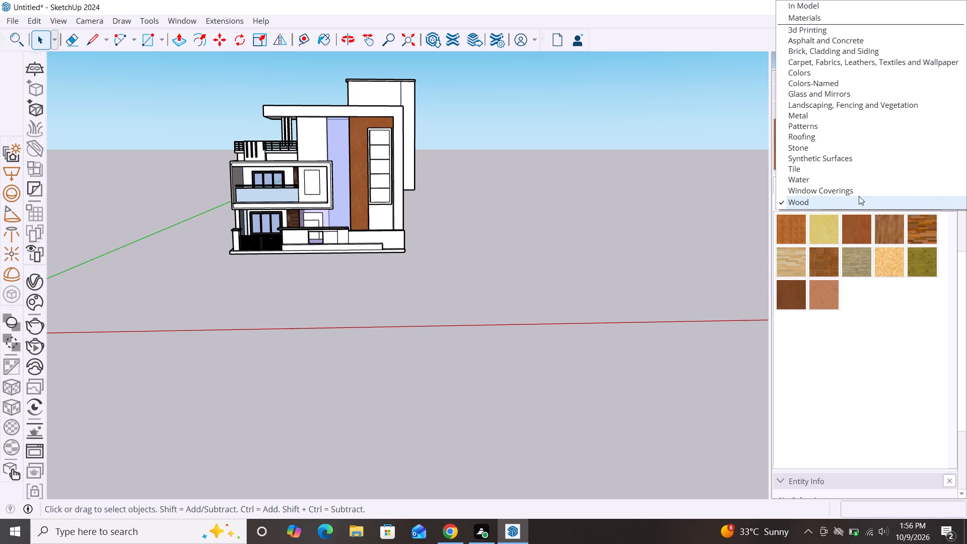
{"action": "double_click", "coordinate": [796, 74]}
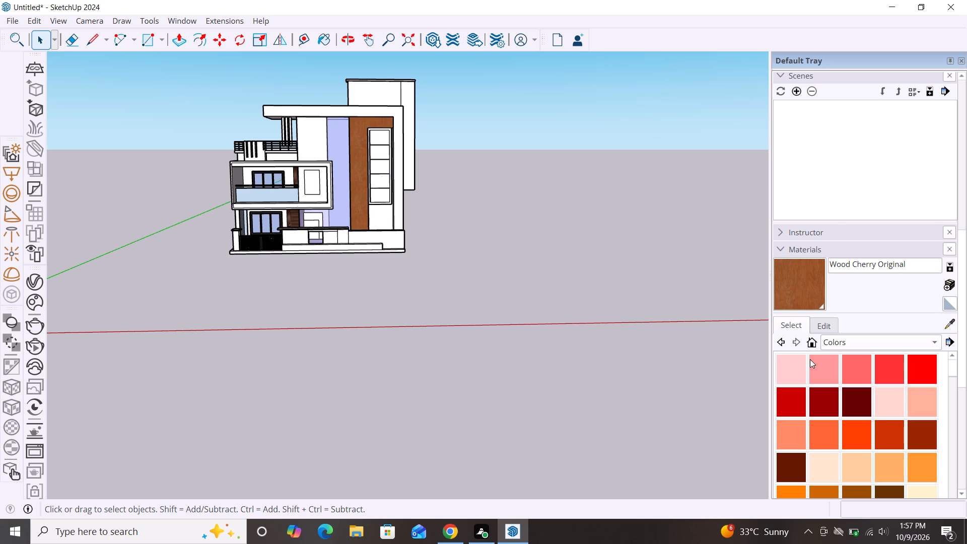
{"action": "scroll", "coordinate": [835, 343], "scroll_direction": "down", "scroll_amount": 2}
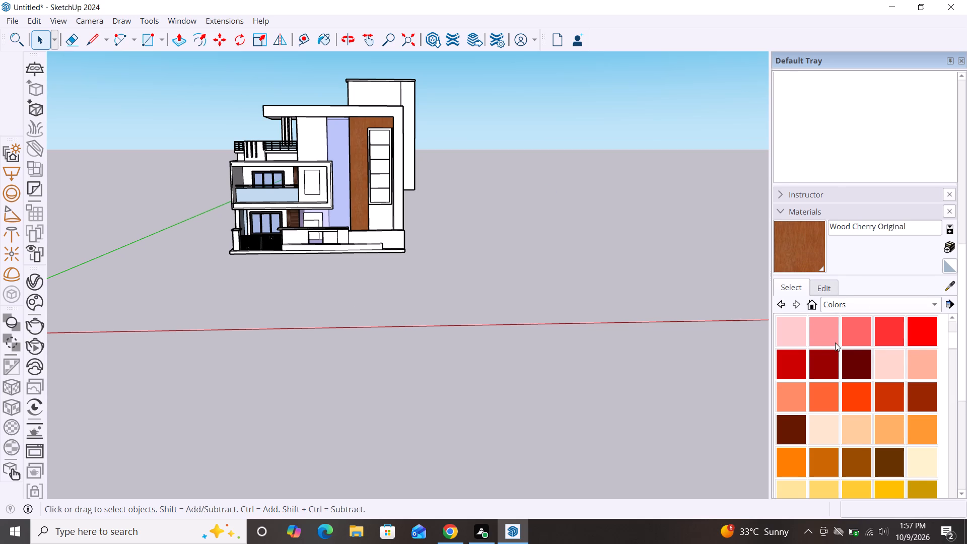
{"action": "scroll", "coordinate": [834, 346], "scroll_direction": "down", "scroll_amount": 2}
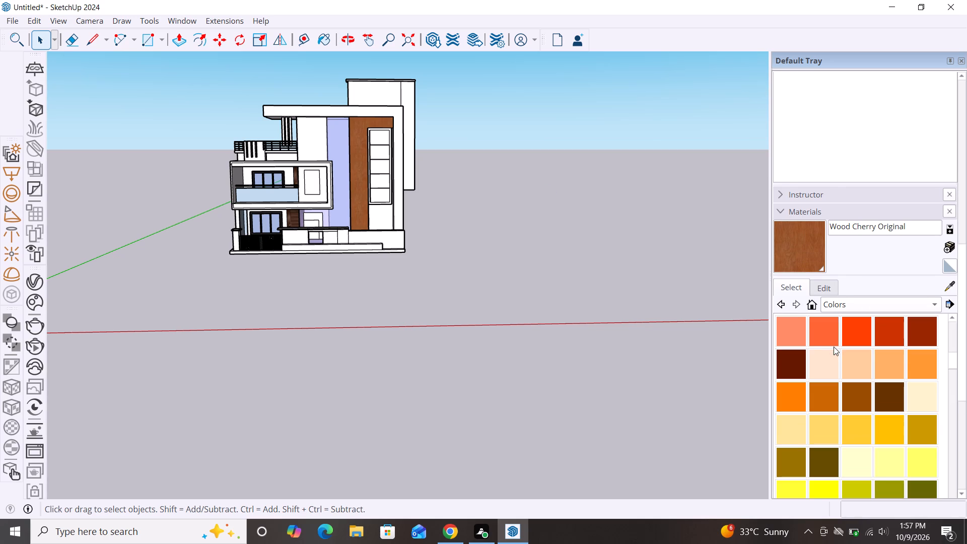
{"action": "scroll", "coordinate": [837, 356], "scroll_direction": "down", "scroll_amount": 6}
{"action": "scroll", "coordinate": [860, 394], "scroll_direction": "down", "scroll_amount": 4}
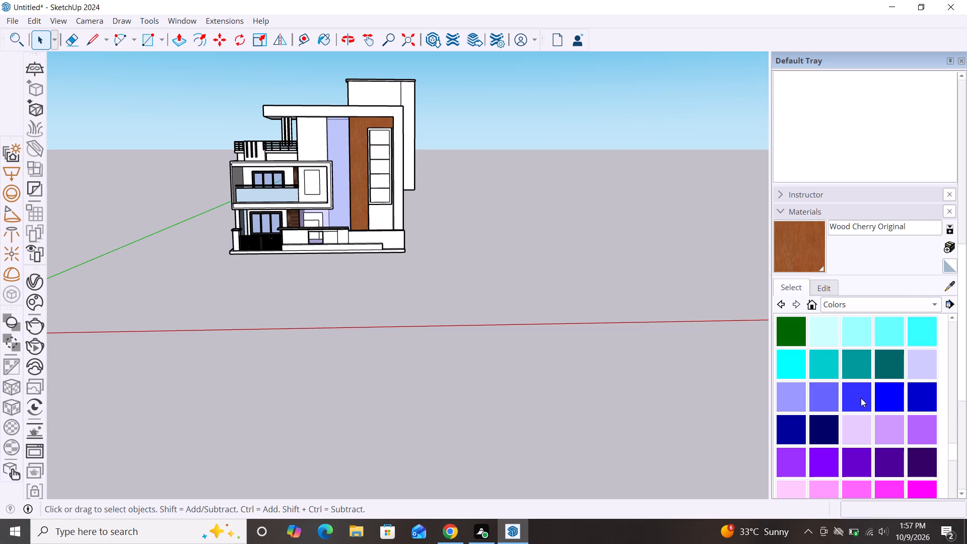
{"action": "scroll", "coordinate": [861, 398], "scroll_direction": "down", "scroll_amount": 4}
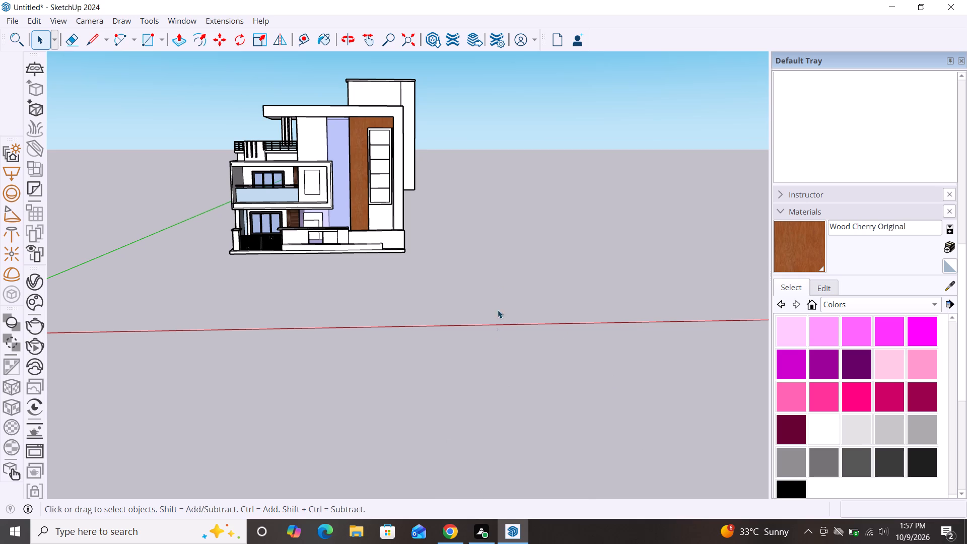
{"action": "triple_click", "coordinate": [487, 250]}
Save the house model in the Documents folder as a SketchUp model named plann4.
{"action": "scroll", "coordinate": [564, 211], "scroll_direction": "down", "scroll_amount": 3}
{"action": "scroll", "coordinate": [397, 228], "scroll_direction": "down", "scroll_amount": 2}
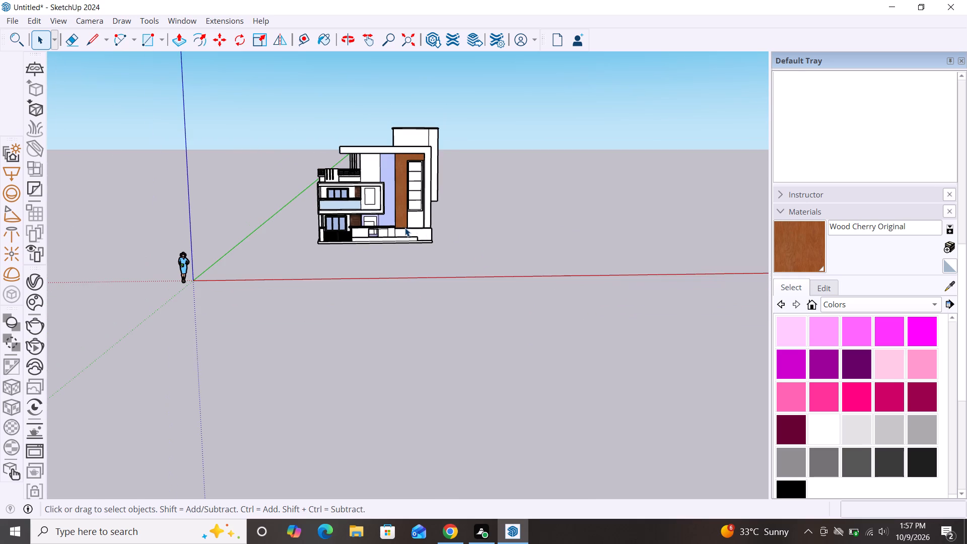
{"action": "scroll", "coordinate": [405, 228], "scroll_direction": "up", "scroll_amount": 3}
{"action": "key", "text": "ctrl+s"}
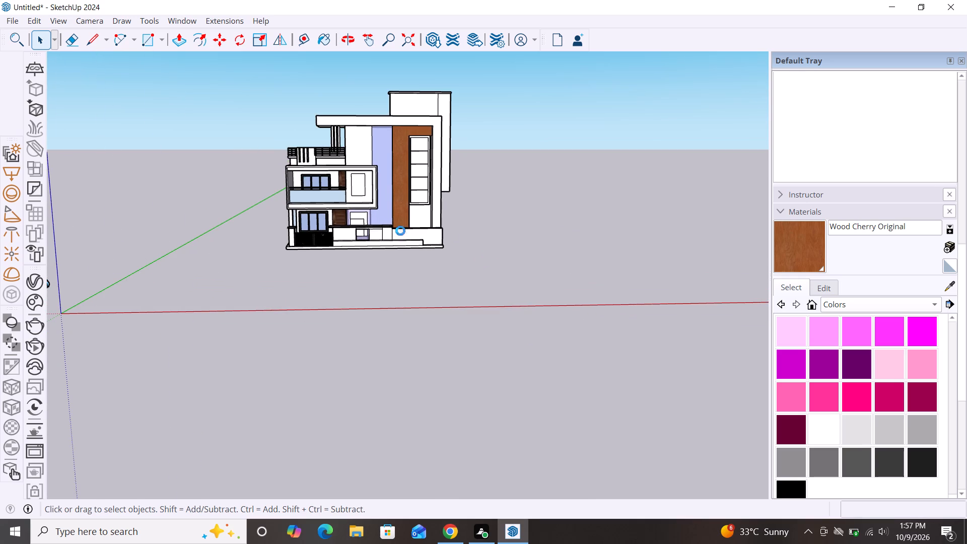
{"action": "scroll", "coordinate": [384, 178], "scroll_direction": "down", "scroll_amount": 5}
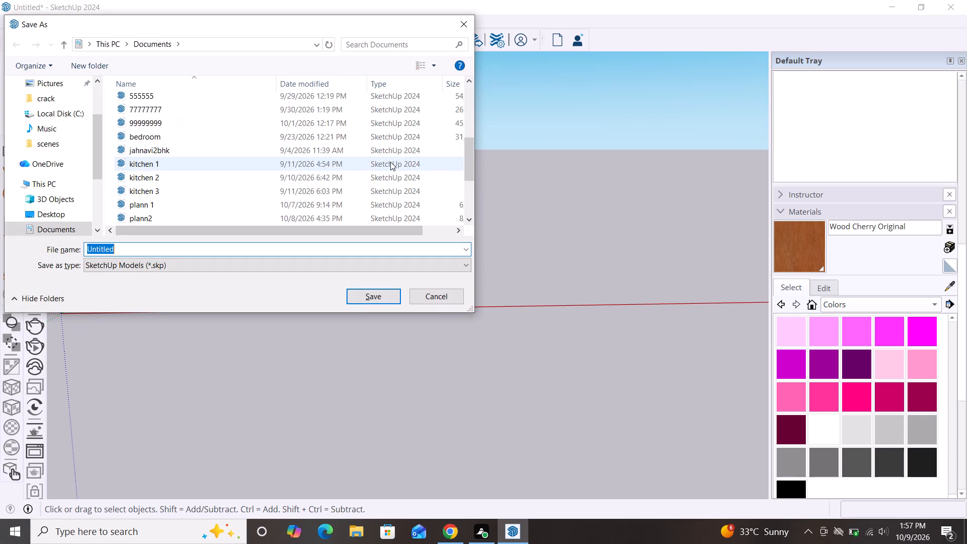
{"action": "scroll", "coordinate": [390, 162], "scroll_direction": "down", "scroll_amount": 5}
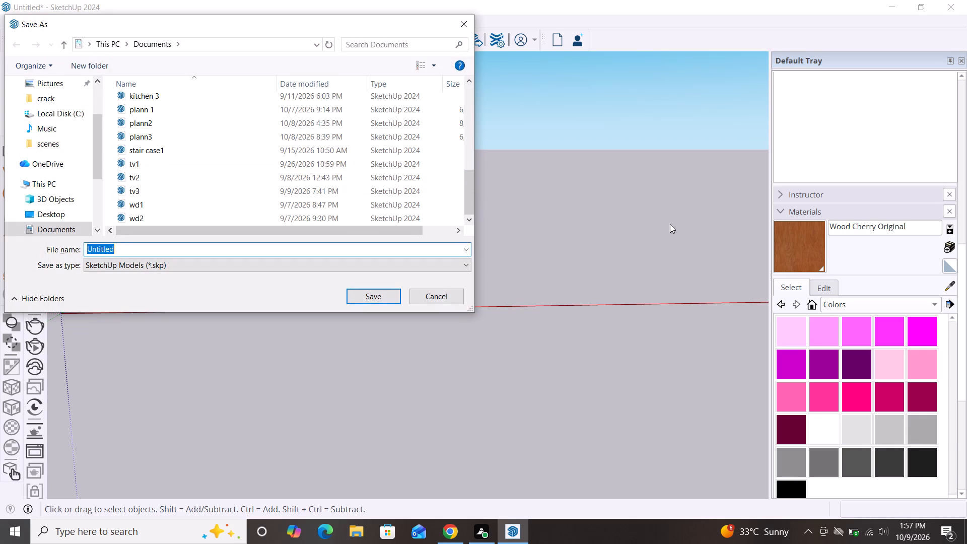
{"action": "type", "text": "pl"}
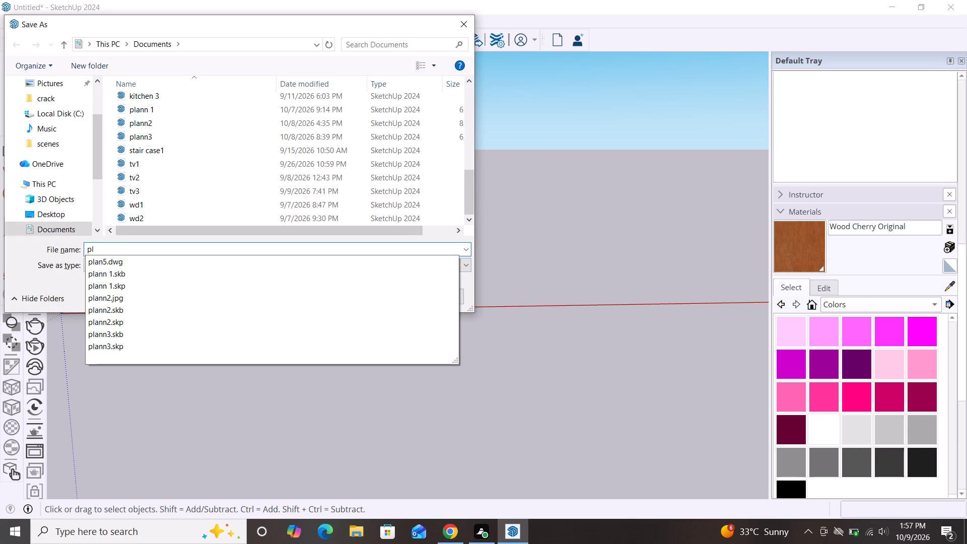
{"action": "type", "text": "an"}
{"action": "key", "text": "n"}
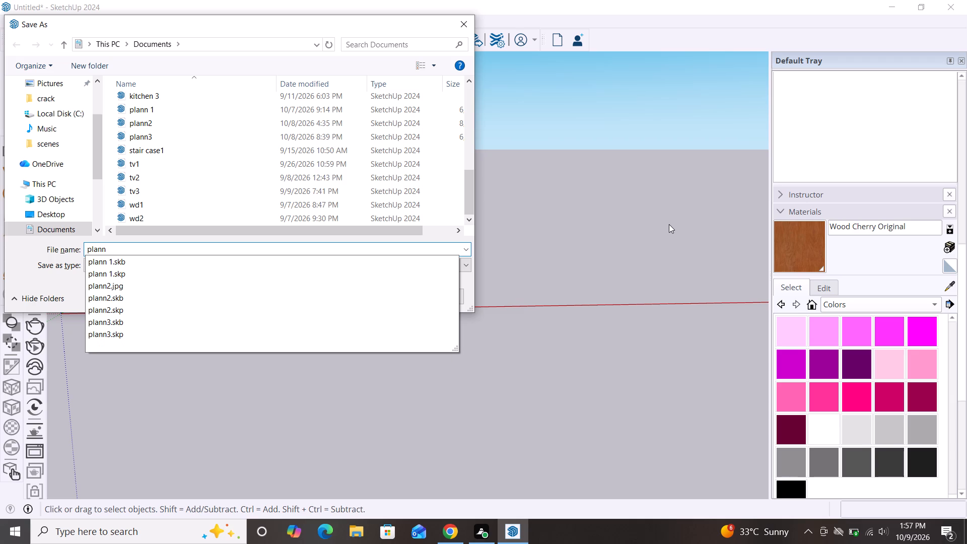
{"action": "key", "text": "4"}
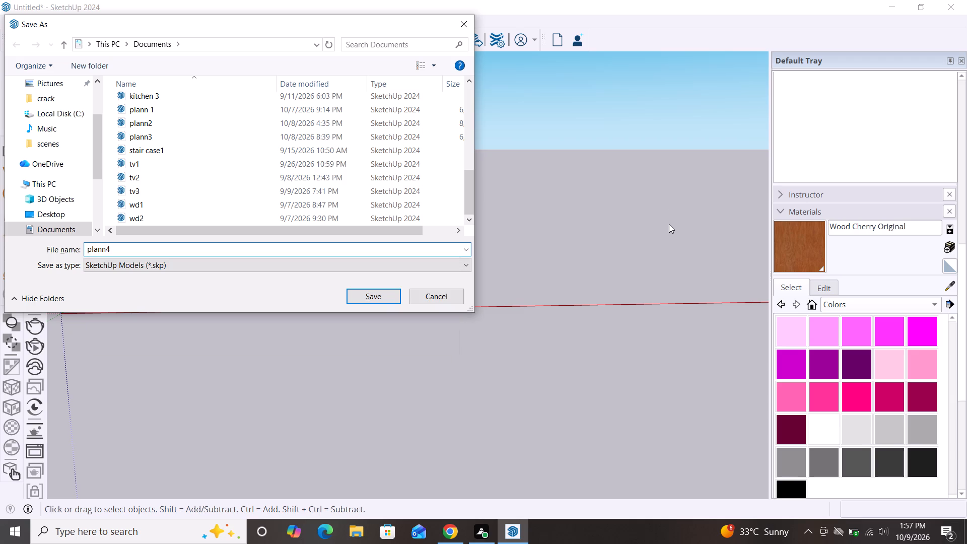
{"action": "left_click", "coordinate": [387, 301]}
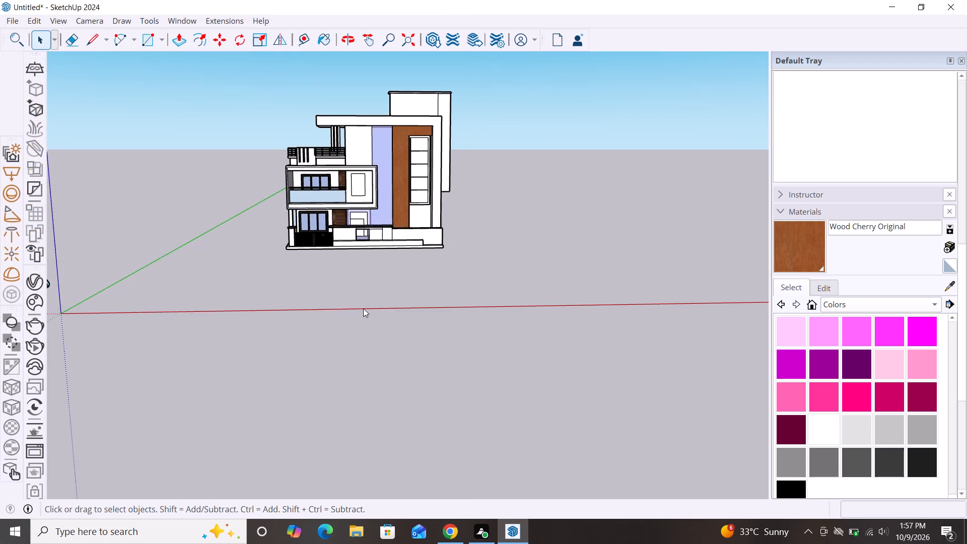
Save the plann4 model again and close its SketchUp window.
{"action": "scroll", "coordinate": [354, 306], "scroll_direction": "down", "scroll_amount": 4}
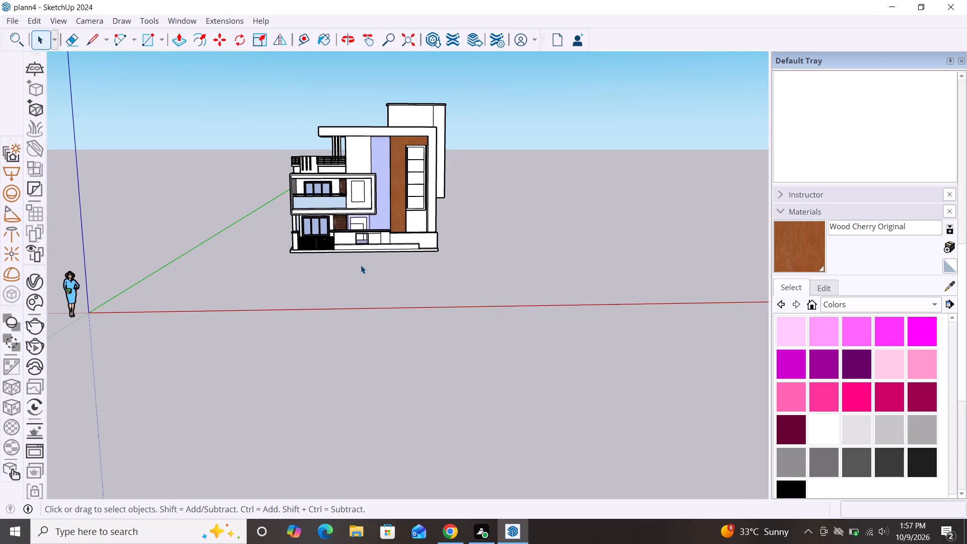
{"action": "key", "text": "ctrl+s"}
{"action": "key", "text": "ctrl+s"}
{"action": "scroll", "coordinate": [355, 205], "scroll_direction": "down", "scroll_amount": 3}
{"action": "scroll", "coordinate": [341, 256], "scroll_direction": "down", "scroll_amount": 3}
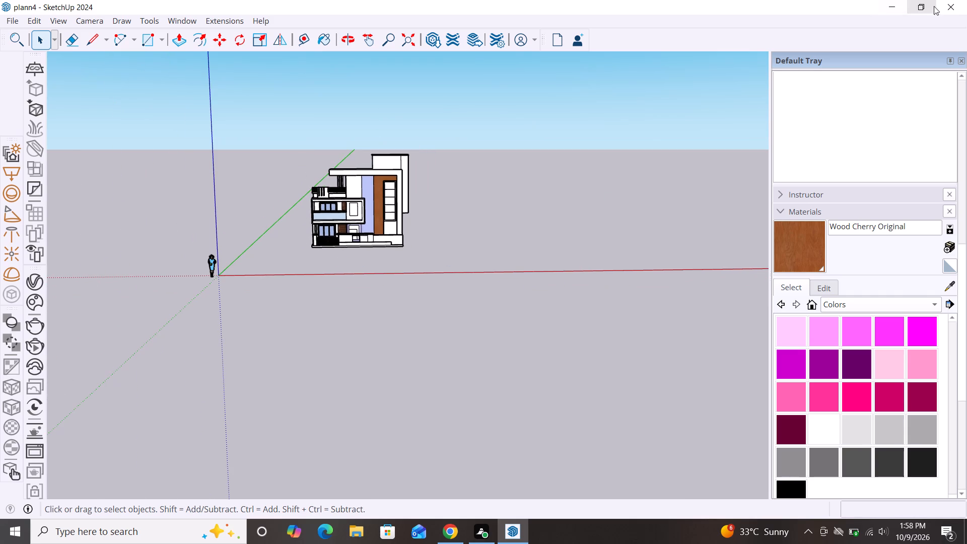
{"action": "left_click", "coordinate": [942, 9]}
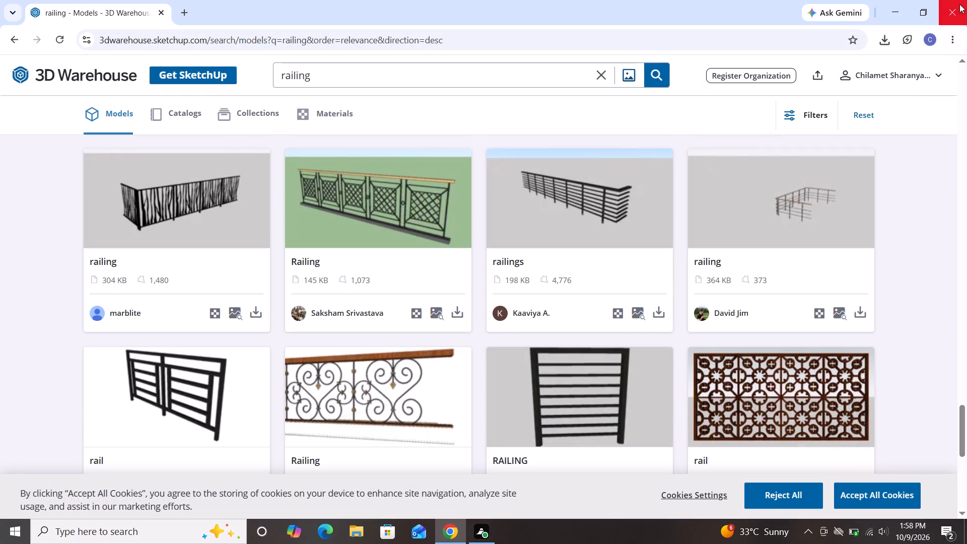
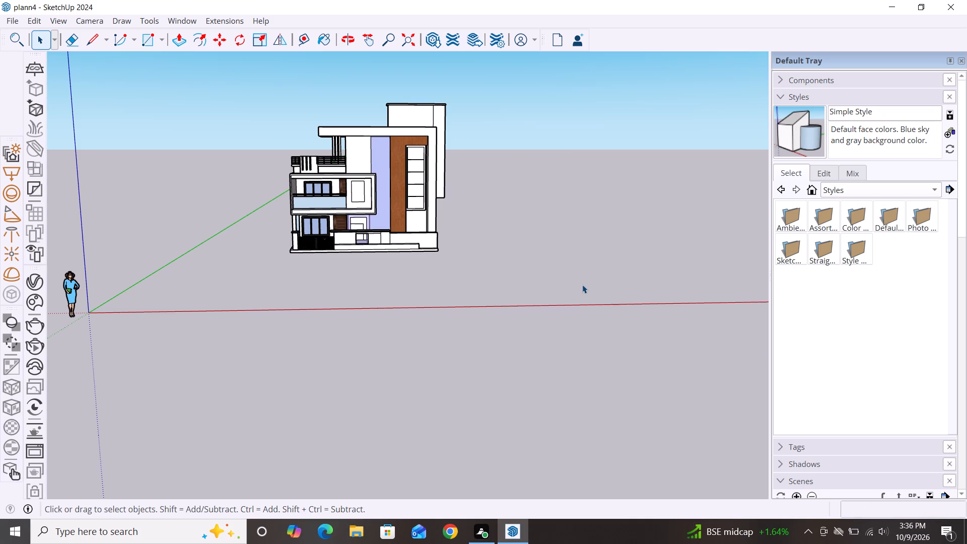
Examine the house's front facade from closer and slightly angled viewpoints.
{"action": "scroll", "coordinate": [368, 172], "scroll_direction": "up", "scroll_amount": 8}
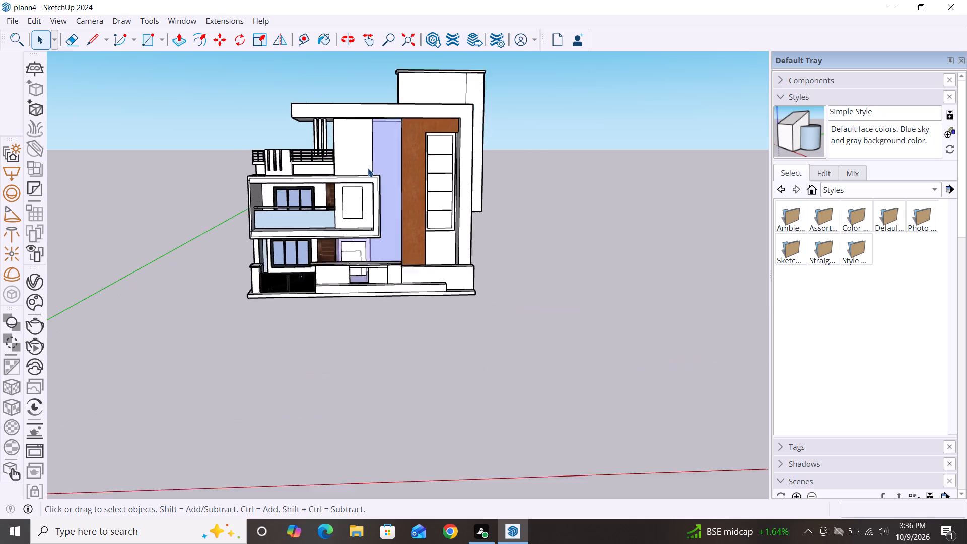
{"action": "scroll", "coordinate": [368, 168], "scroll_direction": "up", "scroll_amount": 3}
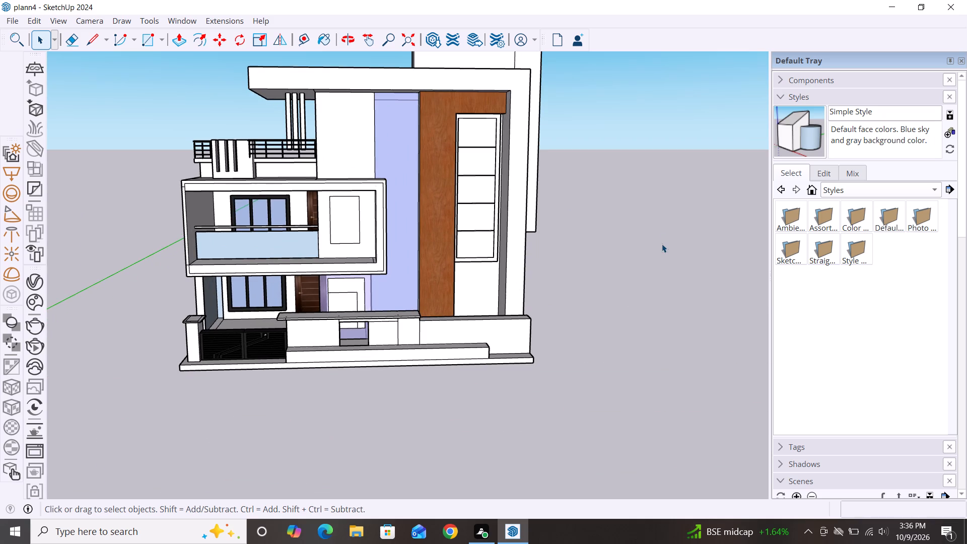
{"action": "middle_click_drag", "start_coordinate": [659, 248], "coordinate": [600, 265]}
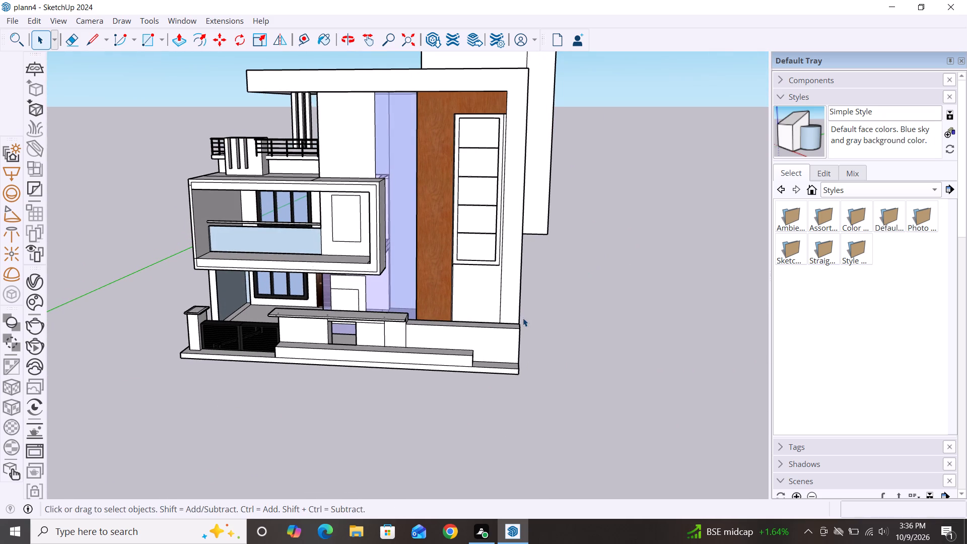
{"action": "middle_click_drag", "start_coordinate": [523, 318], "coordinate": [543, 315]}
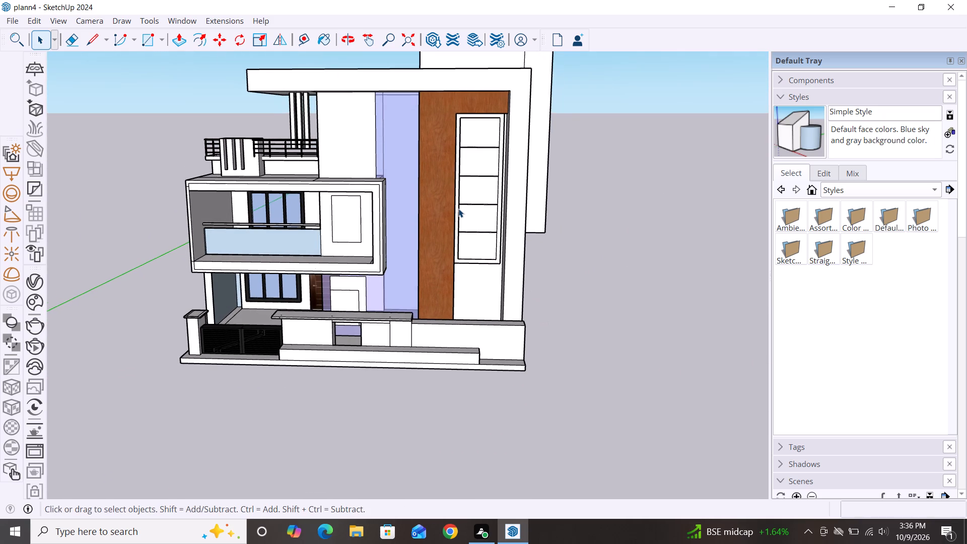
{"action": "scroll", "coordinate": [458, 209], "scroll_direction": "up", "scroll_amount": 2}
{"action": "scroll", "coordinate": [458, 209], "scroll_direction": "down", "scroll_amount": 2}
{"action": "left_click", "coordinate": [411, 230]}
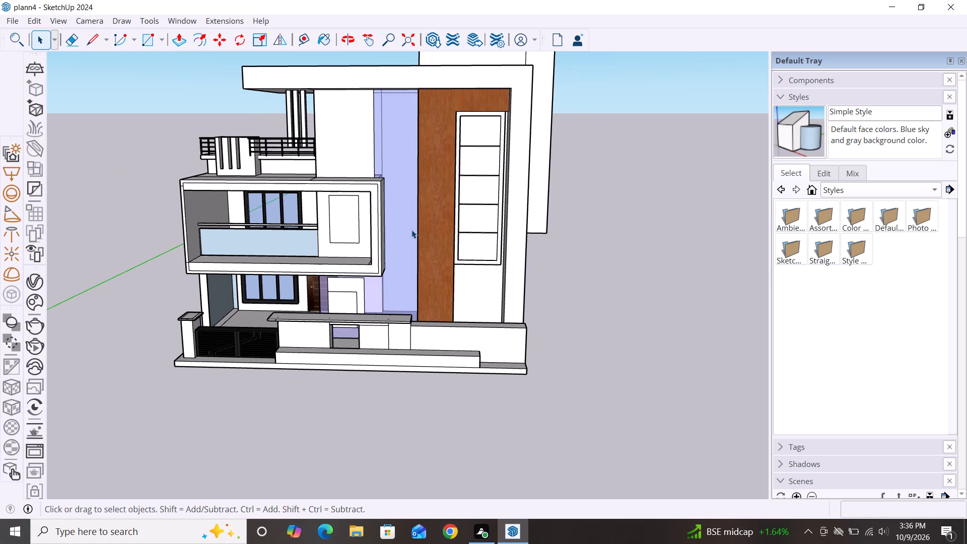
{"action": "left_click", "coordinate": [632, 316]}
{"action": "scroll", "coordinate": [600, 307], "scroll_direction": "down", "scroll_amount": 1}
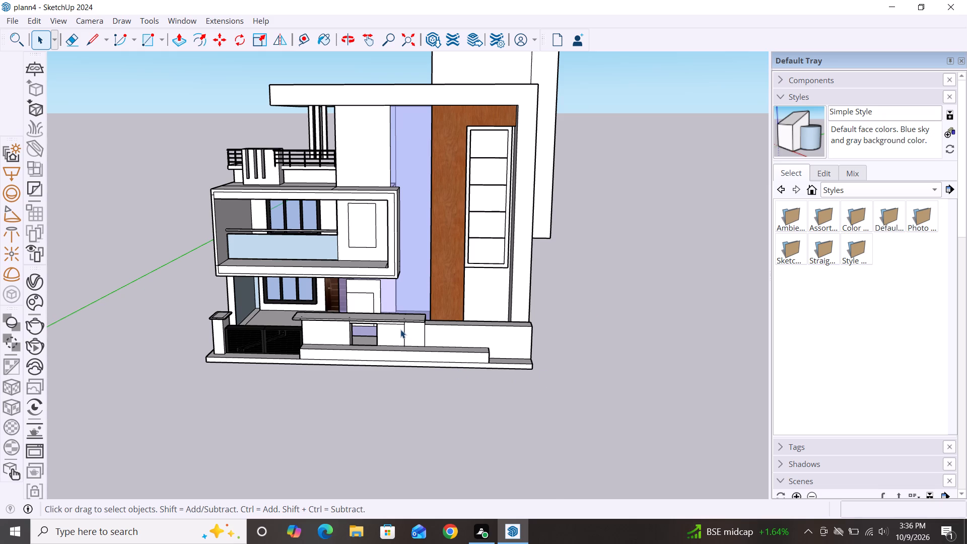
{"action": "scroll", "coordinate": [420, 309], "scroll_direction": "down", "scroll_amount": 1}
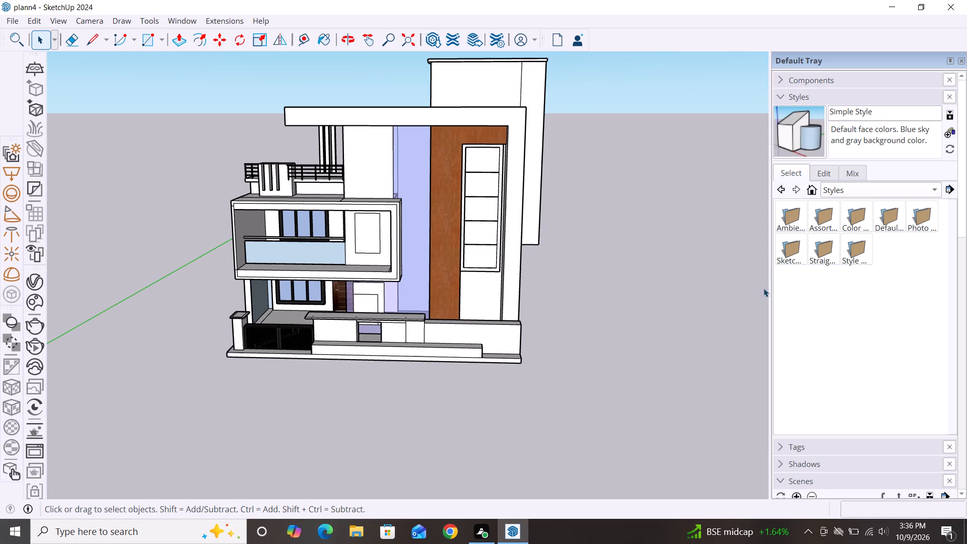
Collapse the Scenes section in the tray to reach the Materials section.
{"action": "scroll", "coordinate": [862, 436], "scroll_direction": "down", "scroll_amount": 4}
{"action": "scroll", "coordinate": [832, 378], "scroll_direction": "down", "scroll_amount": 3}
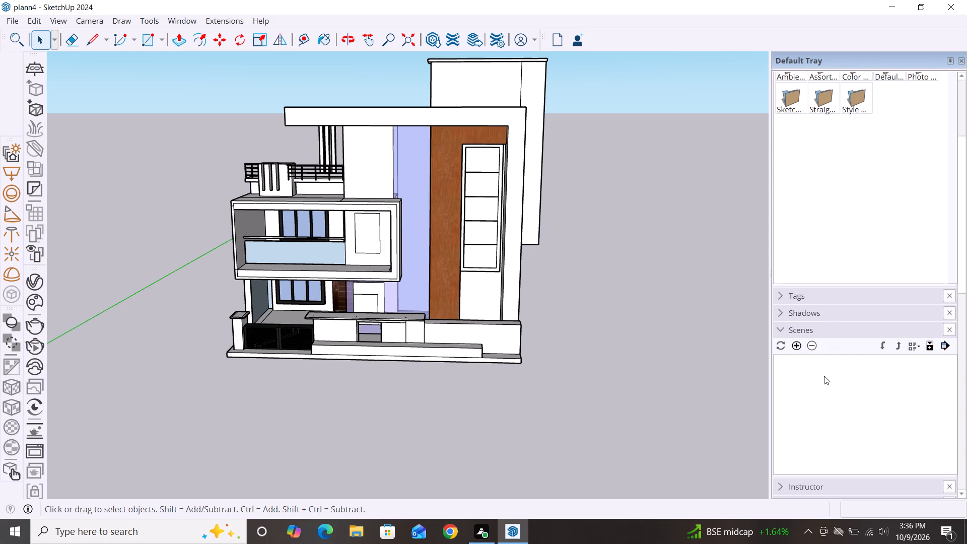
{"action": "scroll", "coordinate": [824, 376], "scroll_direction": "down", "scroll_amount": 6}
{"action": "scroll", "coordinate": [841, 332], "scroll_direction": "up", "scroll_amount": 7}
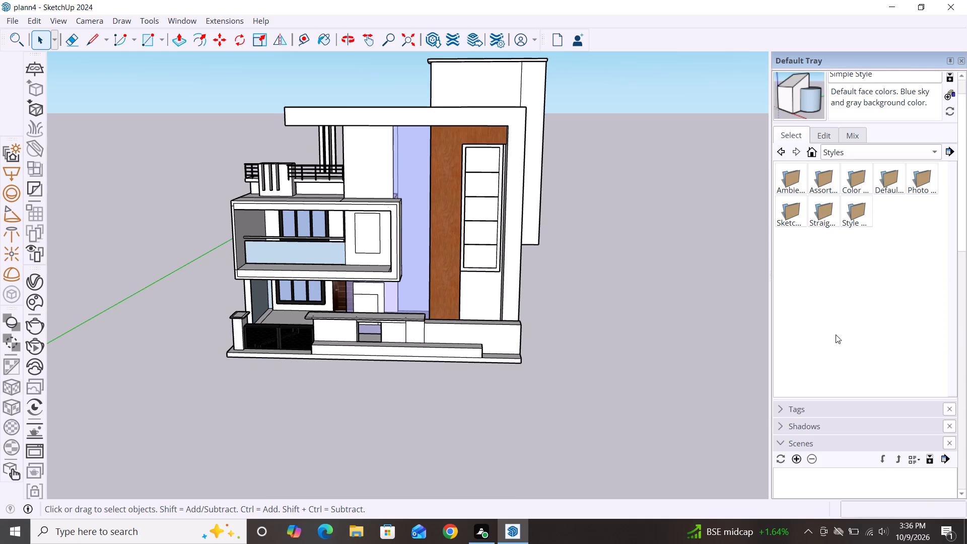
{"action": "scroll", "coordinate": [836, 334], "scroll_direction": "up", "scroll_amount": 1}
{"action": "scroll", "coordinate": [833, 335], "scroll_direction": "down", "scroll_amount": 4}
{"action": "scroll", "coordinate": [832, 455], "scroll_direction": "down", "scroll_amount": 6}
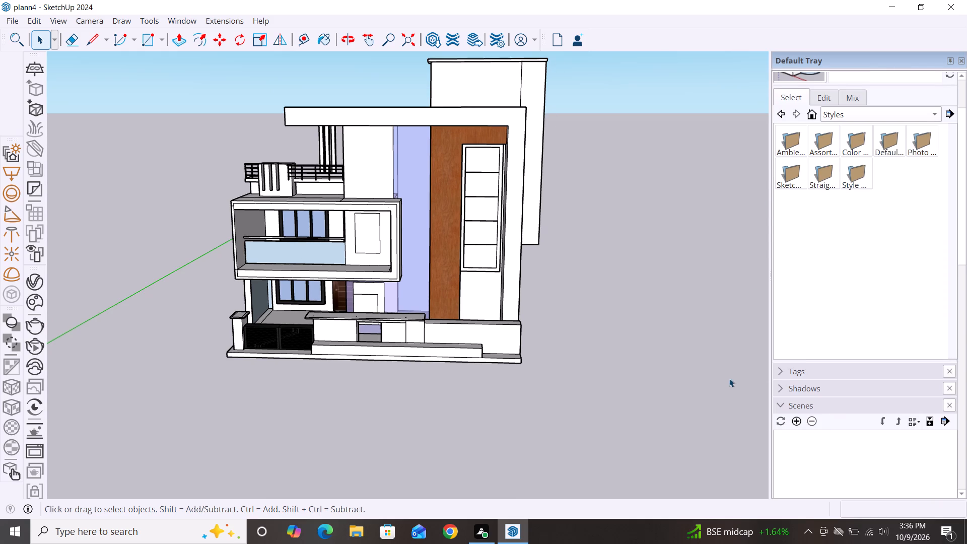
{"action": "triple_click", "coordinate": [617, 349]}
{"action": "double_click", "coordinate": [611, 351]}
{"action": "scroll", "coordinate": [619, 260], "scroll_direction": "down", "scroll_amount": 3}
{"action": "scroll", "coordinate": [620, 259], "scroll_direction": "up", "scroll_amount": 3}
{"action": "scroll", "coordinate": [943, 190], "scroll_direction": "down", "scroll_amount": 3}
{"action": "scroll", "coordinate": [865, 293], "scroll_direction": "up", "scroll_amount": 5}
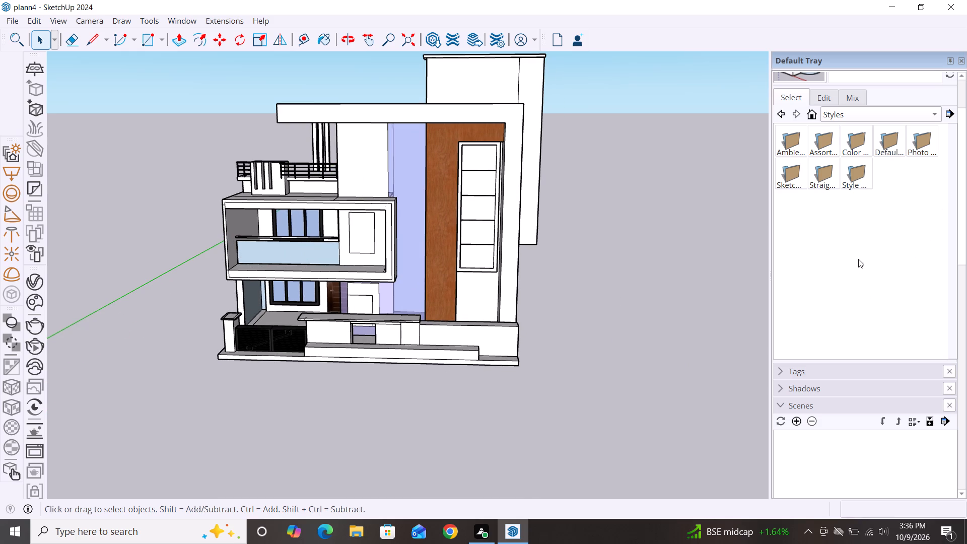
{"action": "scroll", "coordinate": [852, 190], "scroll_direction": "down", "scroll_amount": 3}
{"action": "scroll", "coordinate": [852, 415], "scroll_direction": "down", "scroll_amount": 5}
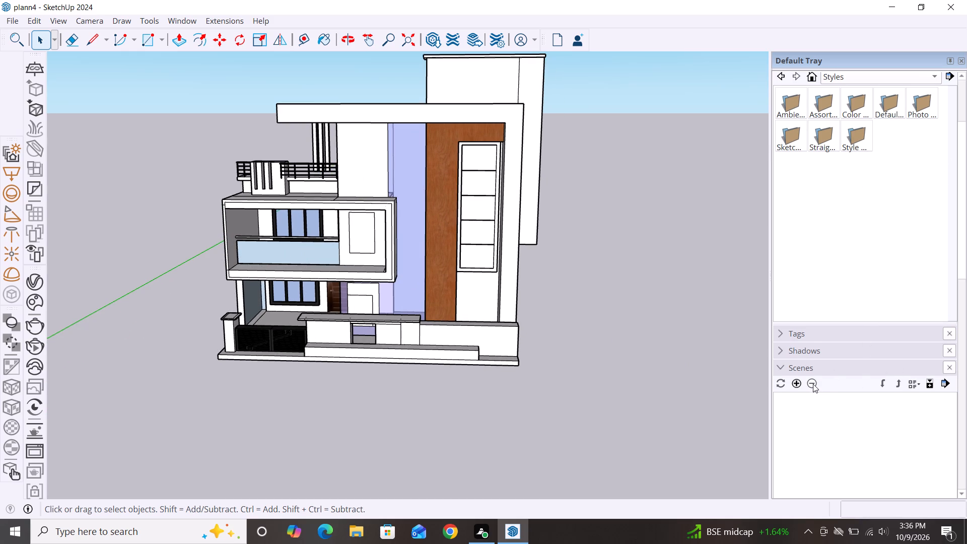
{"action": "left_click", "coordinate": [822, 371]}
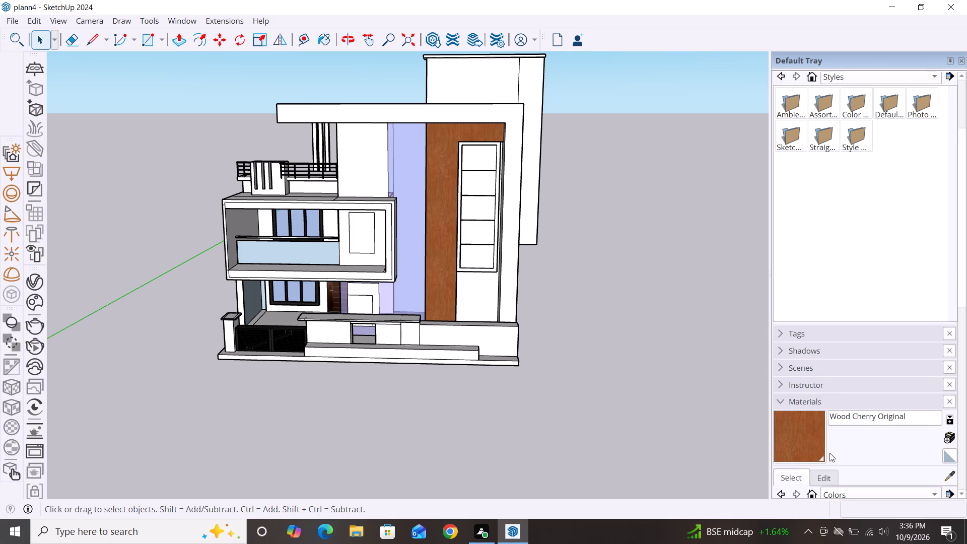
Look through the shades of the Colors material collection, from yellows and greens to purples and greys, for a wall colour.
{"action": "scroll", "coordinate": [827, 463], "scroll_direction": "down", "scroll_amount": 7}
{"action": "scroll", "coordinate": [836, 417], "scroll_direction": "down", "scroll_amount": 3}
{"action": "scroll", "coordinate": [831, 374], "scroll_direction": "down", "scroll_amount": 3}
{"action": "scroll", "coordinate": [869, 211], "scroll_direction": "down", "scroll_amount": 3}
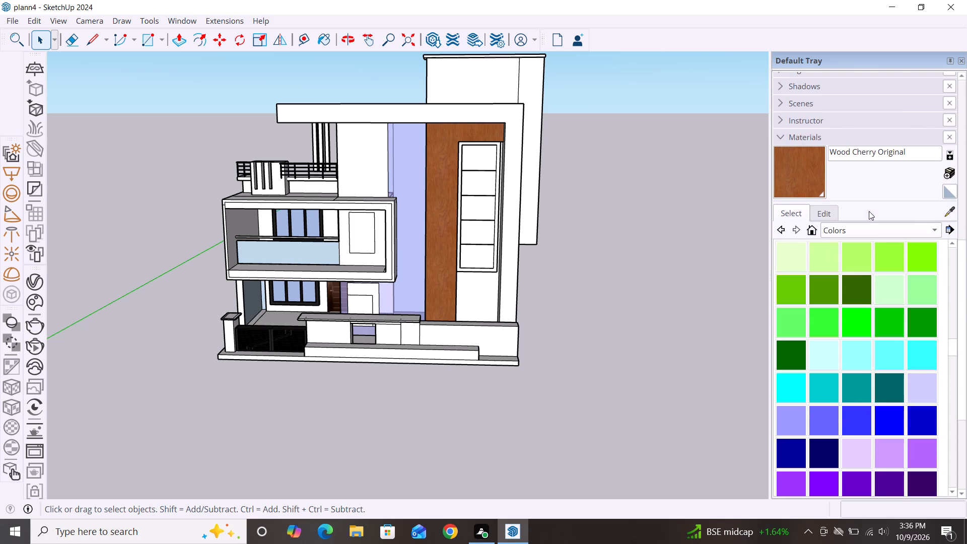
{"action": "scroll", "coordinate": [855, 364], "scroll_direction": "down", "scroll_amount": 5}
{"action": "scroll", "coordinate": [825, 85], "scroll_direction": "down", "scroll_amount": 4}
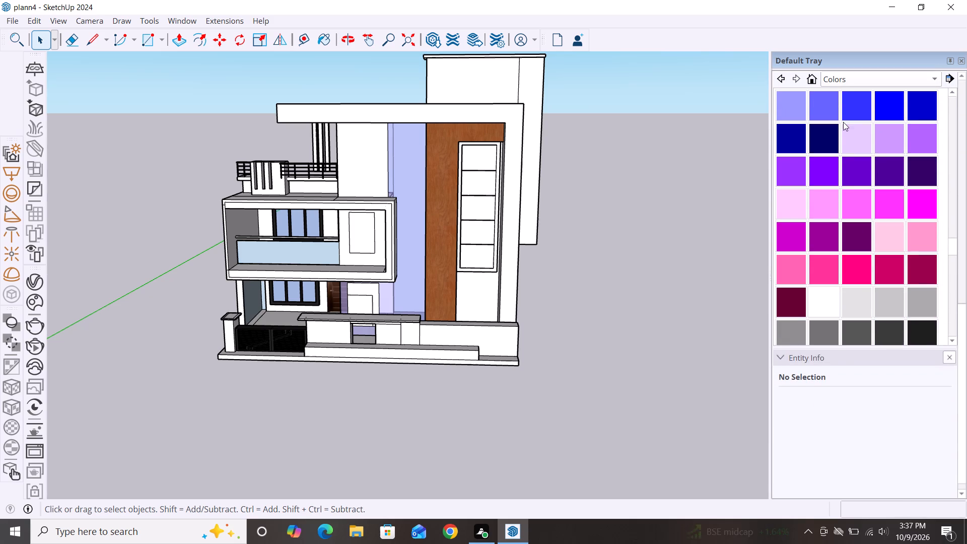
{"action": "scroll", "coordinate": [849, 176], "scroll_direction": "up", "scroll_amount": 4}
{"action": "scroll", "coordinate": [859, 299], "scroll_direction": "down", "scroll_amount": 3}
{"action": "scroll", "coordinate": [878, 399], "scroll_direction": "down", "scroll_amount": 1}
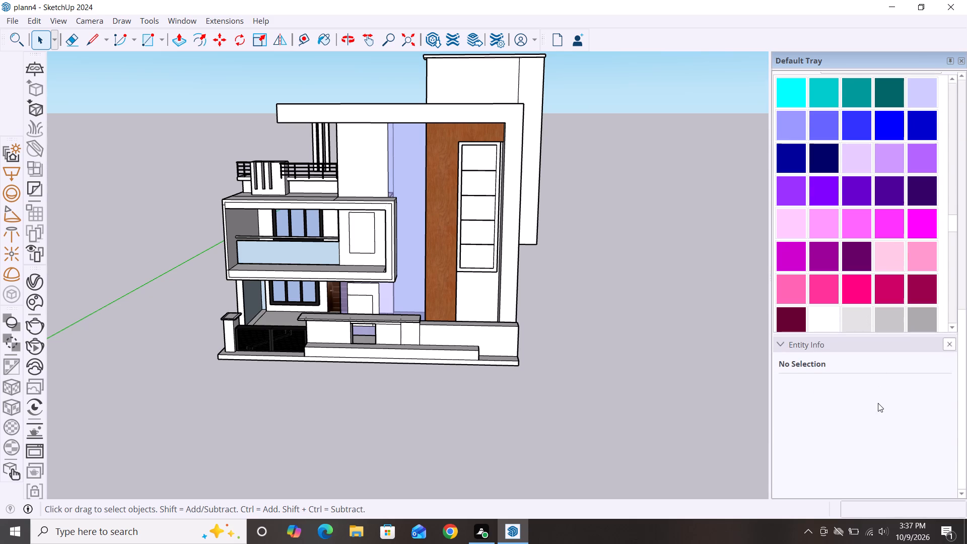
{"action": "scroll", "coordinate": [844, 266], "scroll_direction": "up", "scroll_amount": 2}
{"action": "scroll", "coordinate": [881, 360], "scroll_direction": "down", "scroll_amount": 1}
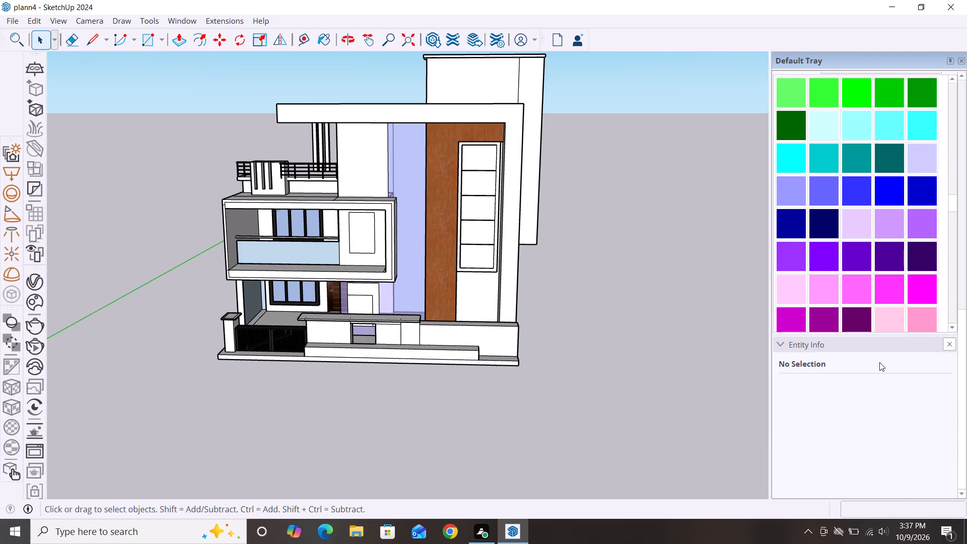
{"action": "scroll", "coordinate": [881, 399], "scroll_direction": "up", "scroll_amount": 5}
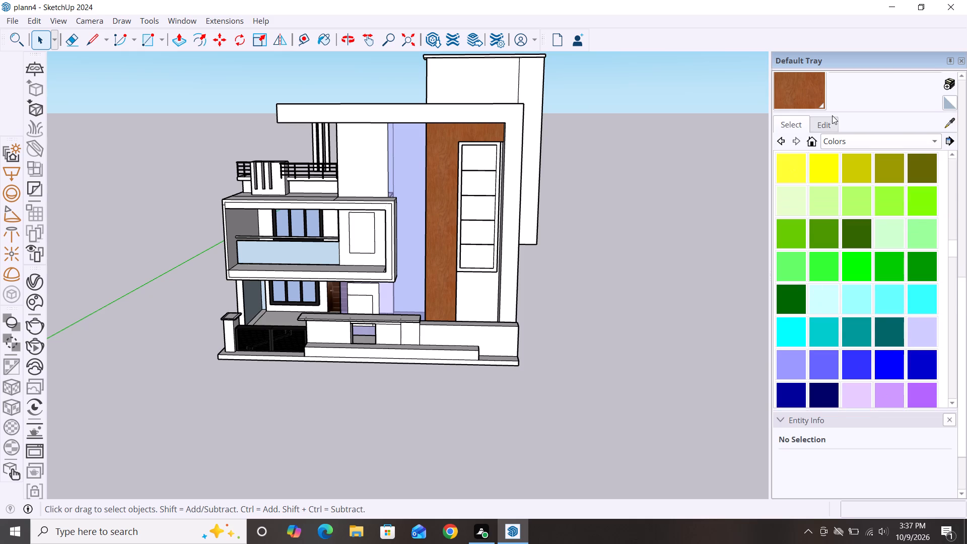
{"action": "scroll", "coordinate": [855, 88], "scroll_direction": "up", "scroll_amount": 2}
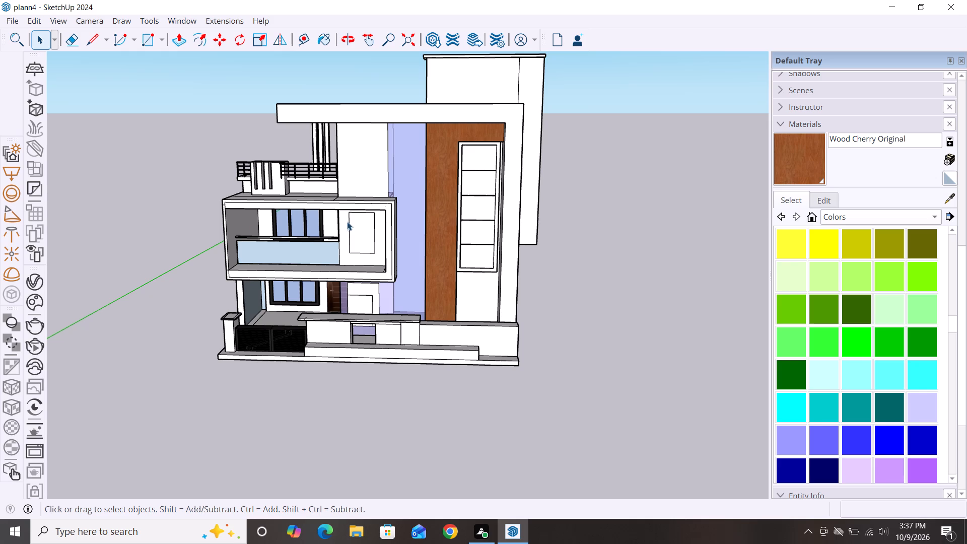
{"action": "scroll", "coordinate": [376, 221], "scroll_direction": "down", "scroll_amount": 1}
{"action": "scroll", "coordinate": [370, 236], "scroll_direction": "up", "scroll_amount": 3}
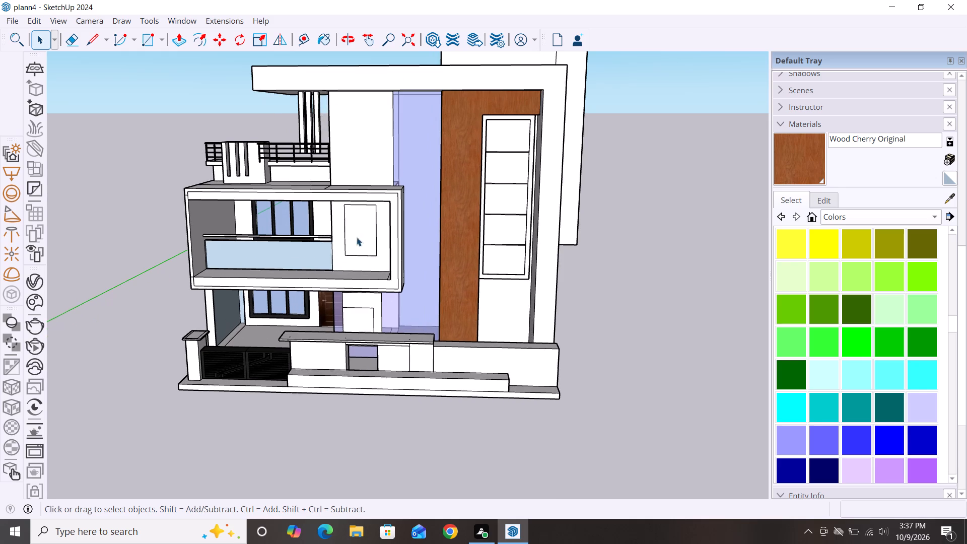
{"action": "scroll", "coordinate": [285, 245], "scroll_direction": "down", "scroll_amount": 1}
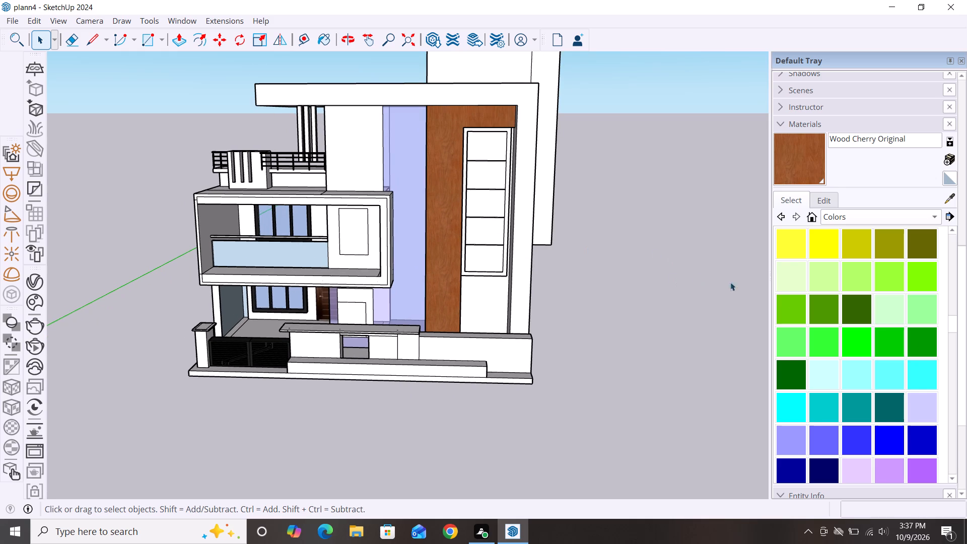
{"action": "scroll", "coordinate": [823, 365], "scroll_direction": "down", "scroll_amount": 3}
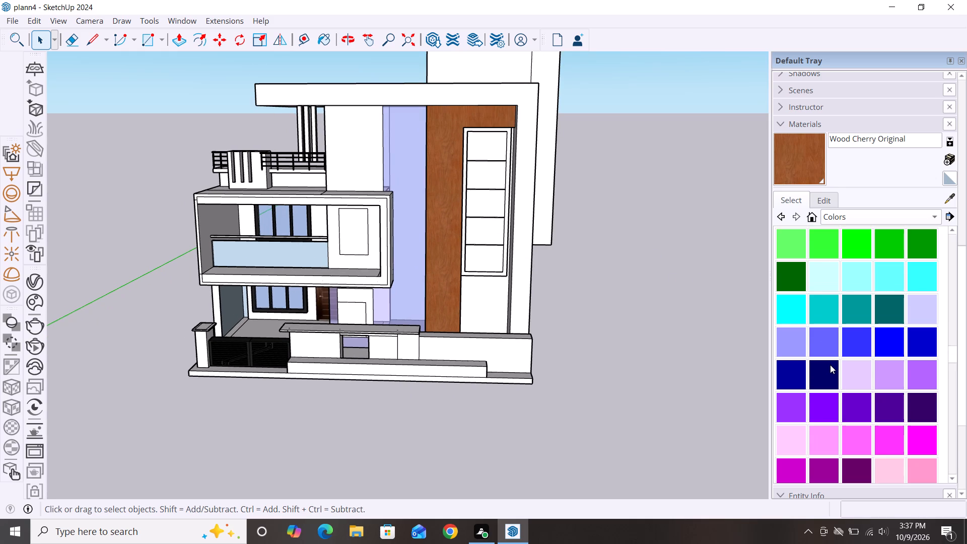
{"action": "scroll", "coordinate": [830, 365], "scroll_direction": "down", "scroll_amount": 1}
{"action": "scroll", "coordinate": [859, 393], "scroll_direction": "down", "scroll_amount": 1}
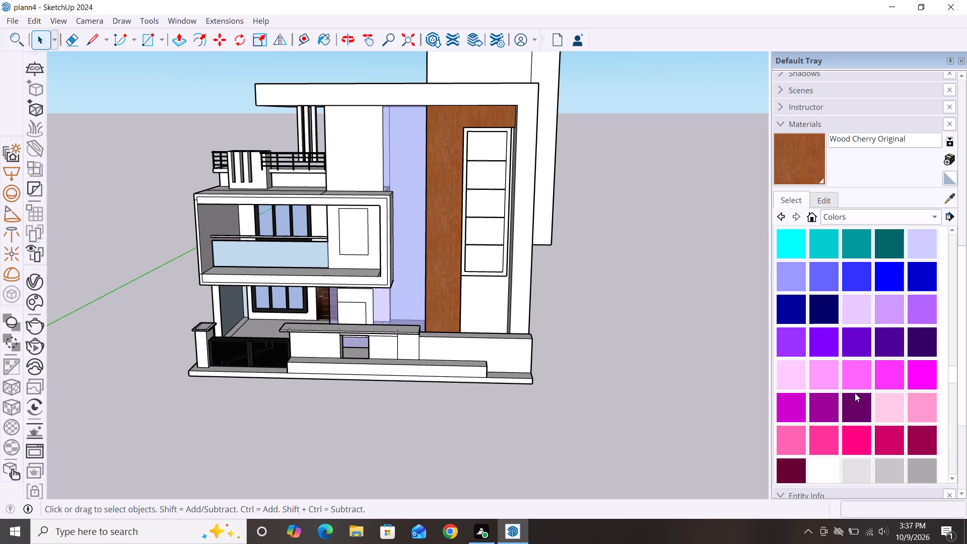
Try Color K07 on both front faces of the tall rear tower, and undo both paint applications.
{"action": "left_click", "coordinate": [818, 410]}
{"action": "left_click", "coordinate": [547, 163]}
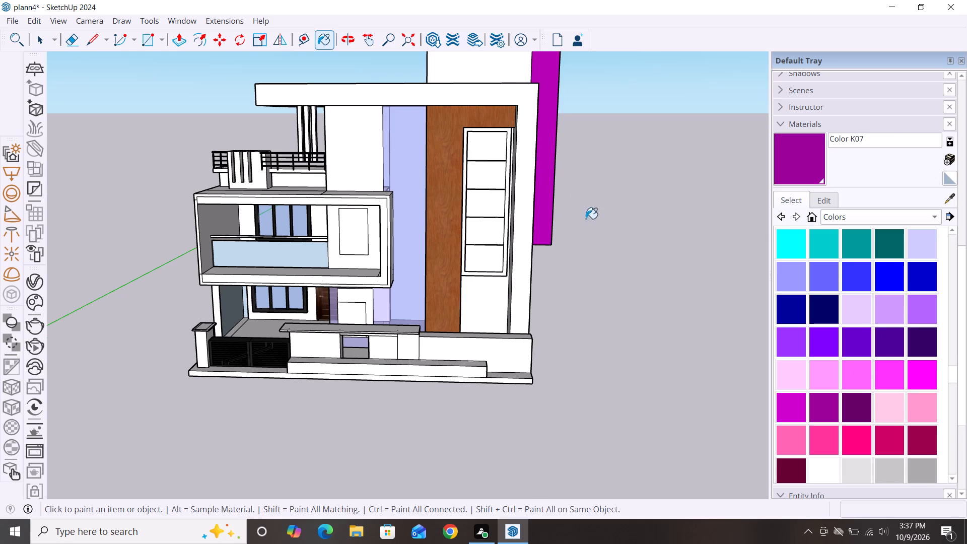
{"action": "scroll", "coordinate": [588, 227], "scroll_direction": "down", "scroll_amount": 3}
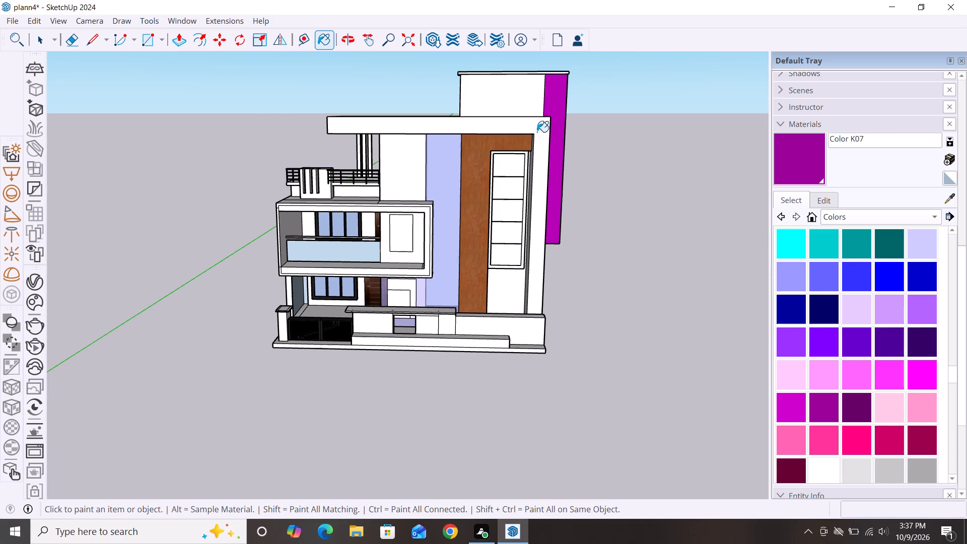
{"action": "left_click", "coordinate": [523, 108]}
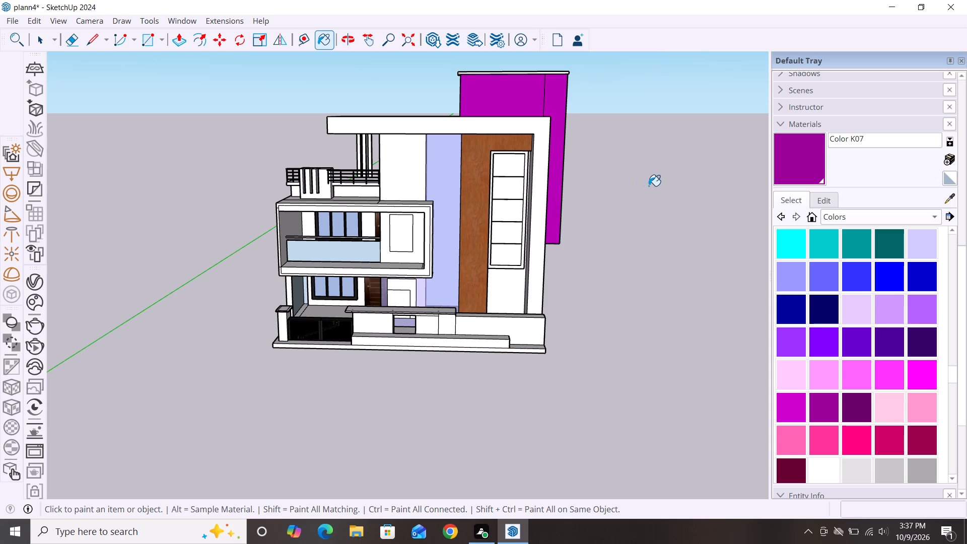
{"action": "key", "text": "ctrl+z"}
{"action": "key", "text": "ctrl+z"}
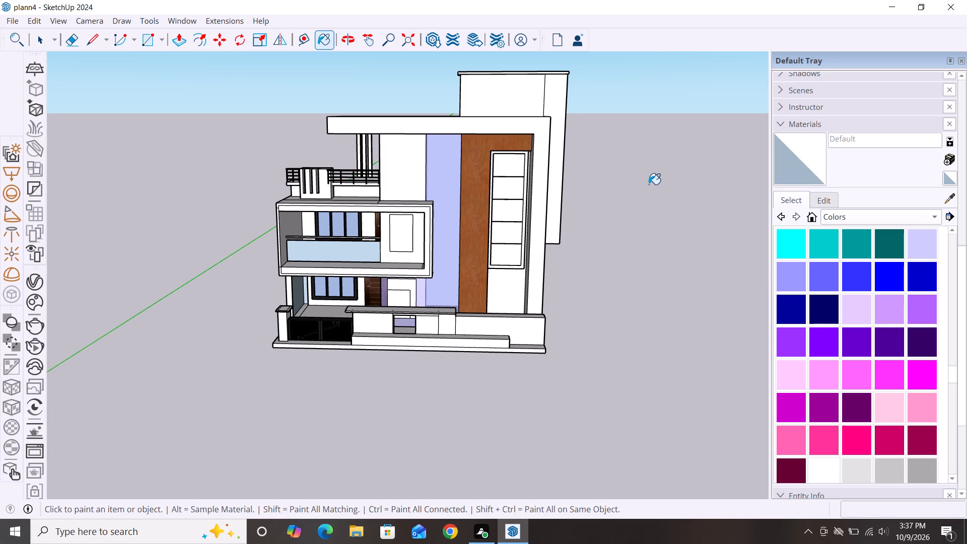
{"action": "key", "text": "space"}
Erase the vertical edge dividing the front wall of the tall rear tower.
{"action": "scroll", "coordinate": [556, 102], "scroll_direction": "up", "scroll_amount": 5}
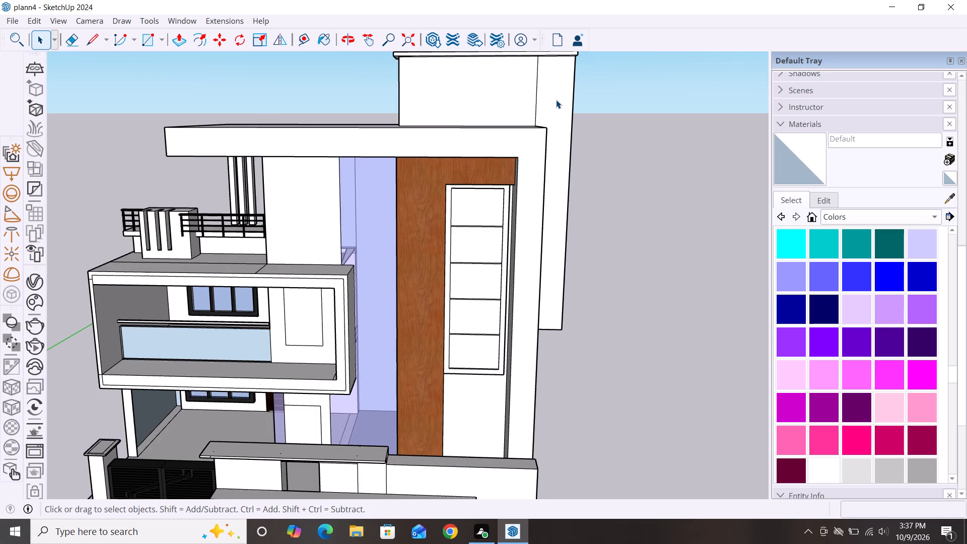
{"action": "key", "text": "e"}
{"action": "left_click", "coordinate": [538, 100]}
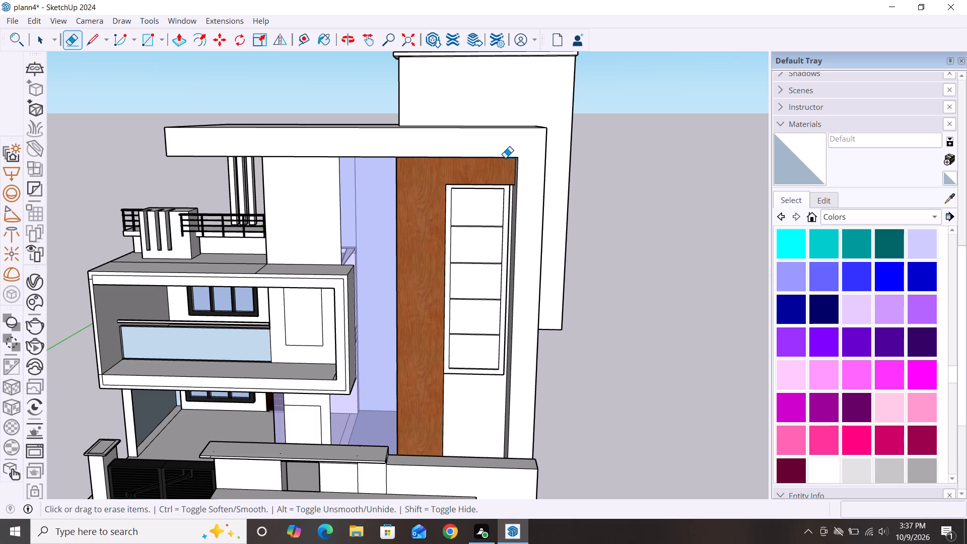
Paint the front wall of the tall rear tower with Color K08 from the Colors collection.
{"action": "left_click", "coordinate": [821, 405]}
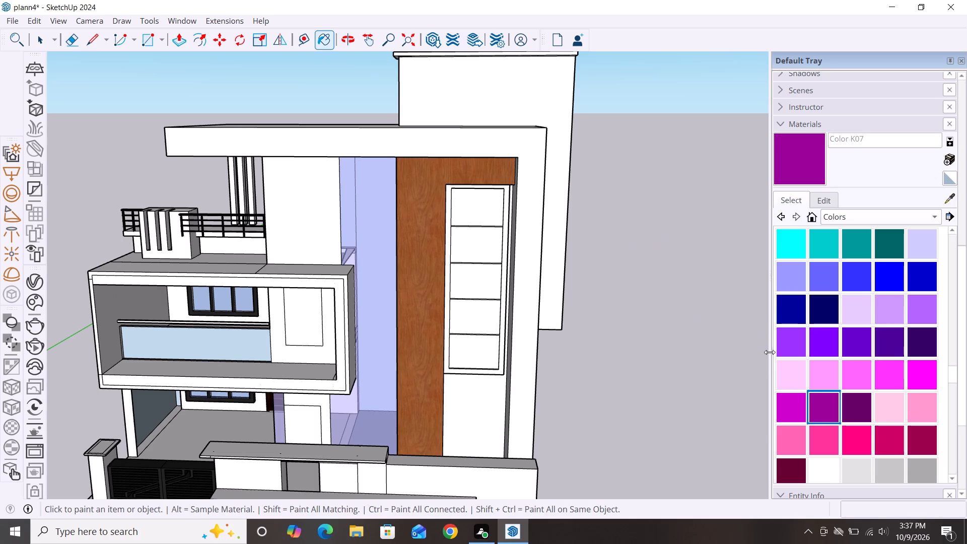
{"action": "left_click", "coordinate": [857, 417]}
{"action": "left_click", "coordinate": [552, 195]}
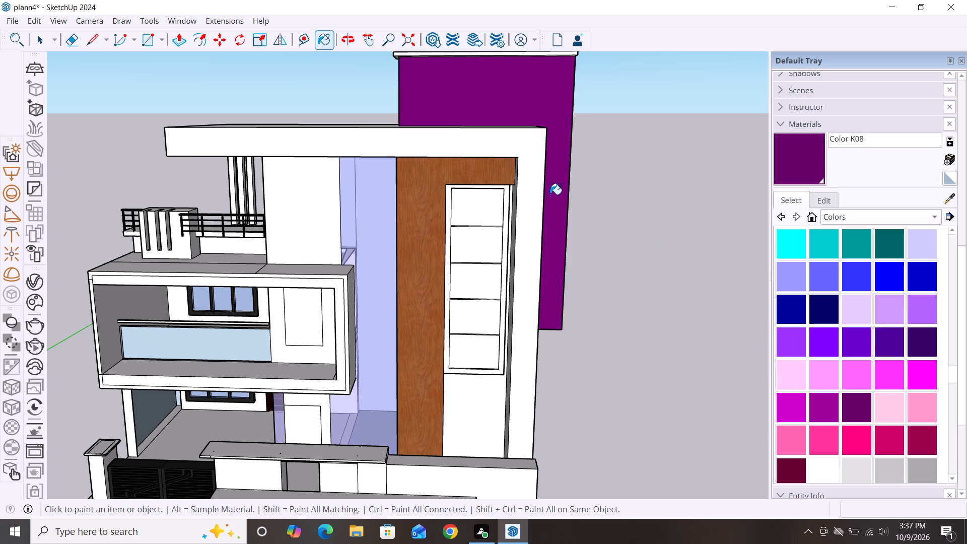
Paint the slotted parapet panel in the terrace railing above the balcony with Color K08.
{"action": "scroll", "coordinate": [646, 199], "scroll_direction": "down", "scroll_amount": 2}
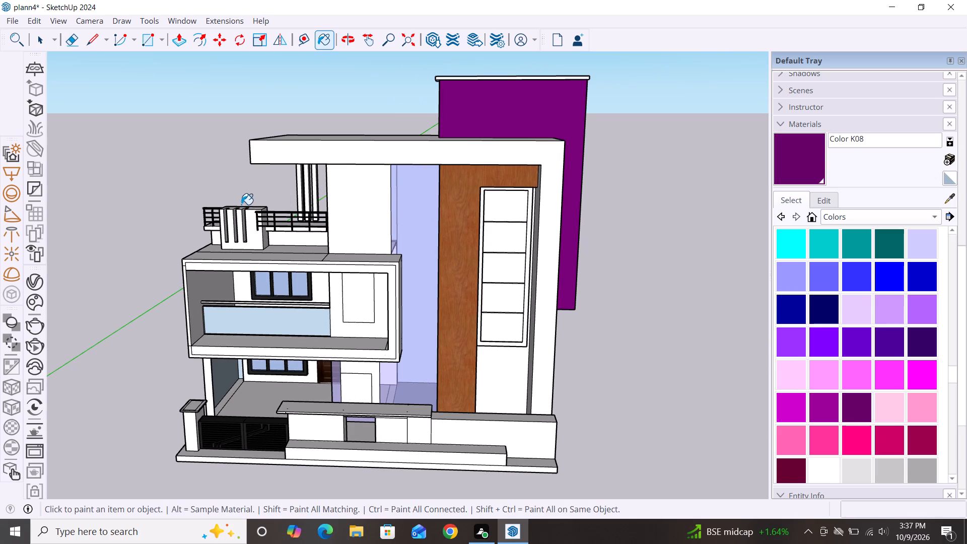
{"action": "left_click", "coordinate": [259, 243]}
{"action": "middle_click_drag", "start_coordinate": [323, 297], "coordinate": [404, 309]}
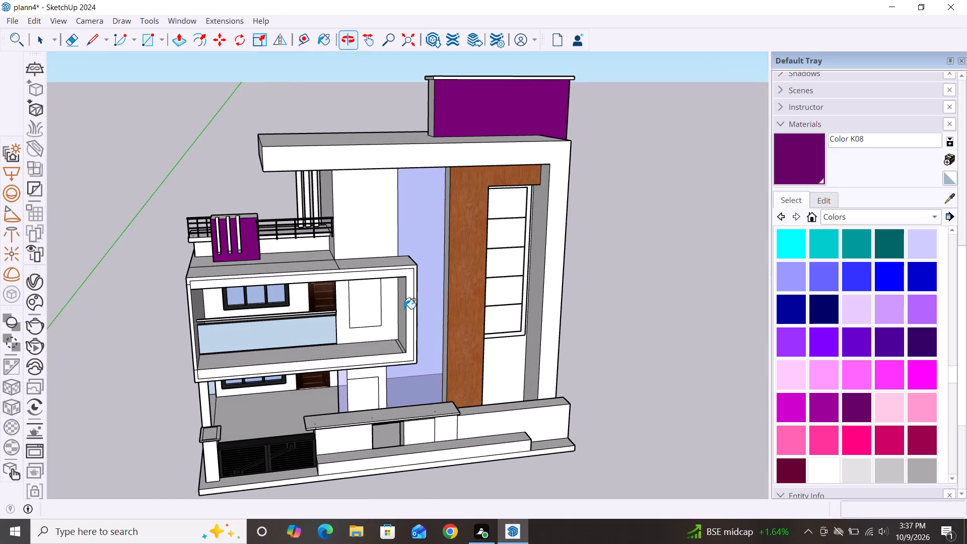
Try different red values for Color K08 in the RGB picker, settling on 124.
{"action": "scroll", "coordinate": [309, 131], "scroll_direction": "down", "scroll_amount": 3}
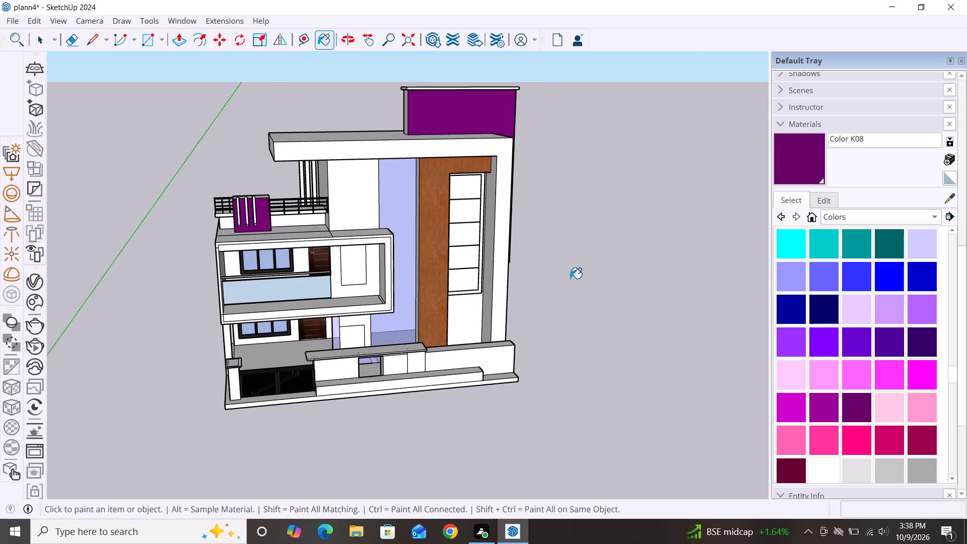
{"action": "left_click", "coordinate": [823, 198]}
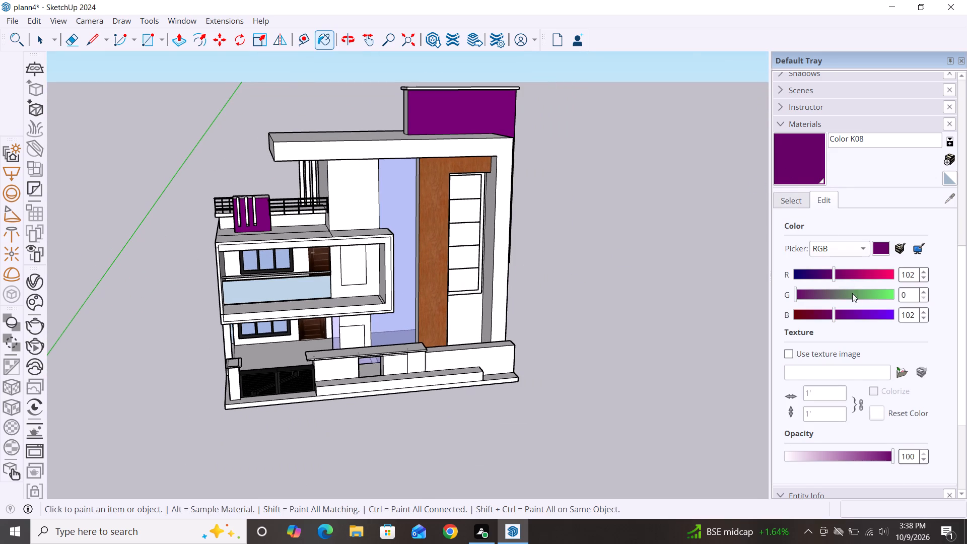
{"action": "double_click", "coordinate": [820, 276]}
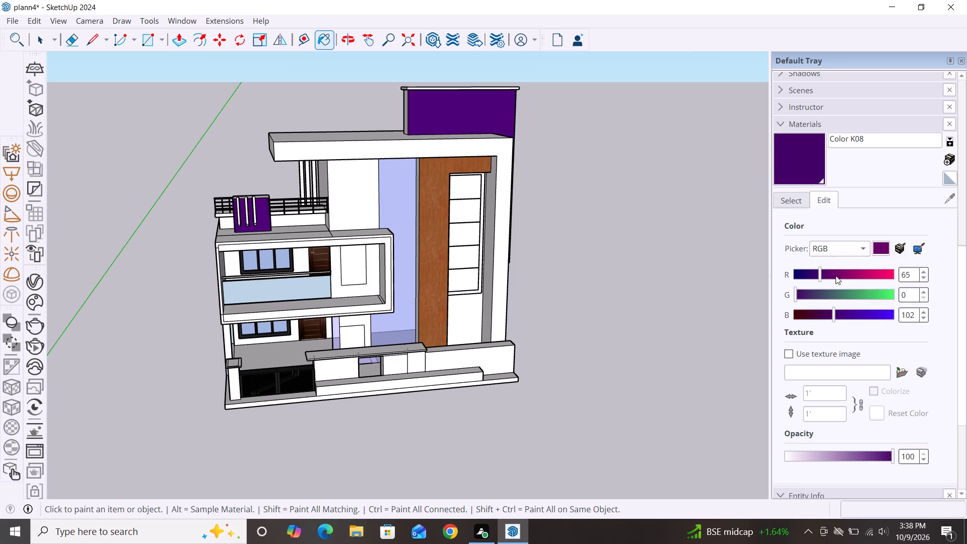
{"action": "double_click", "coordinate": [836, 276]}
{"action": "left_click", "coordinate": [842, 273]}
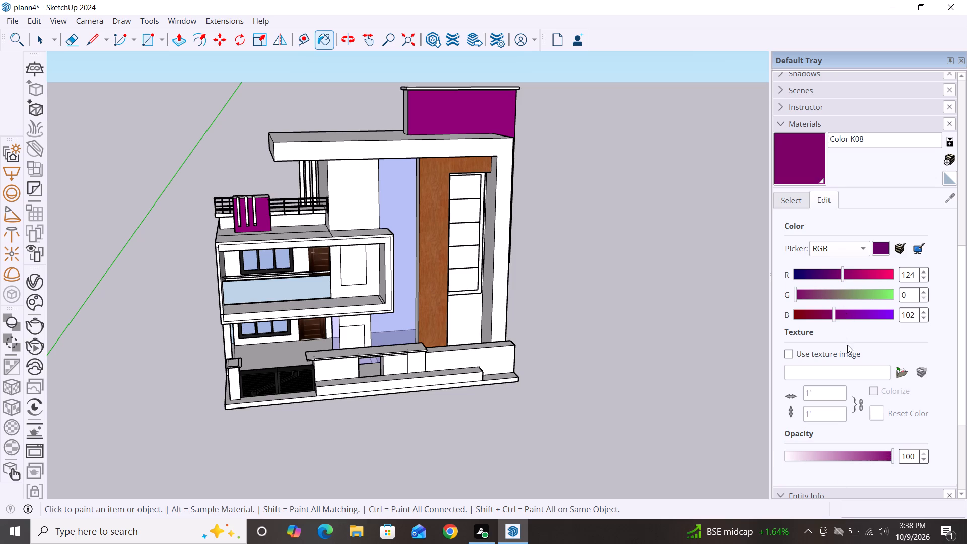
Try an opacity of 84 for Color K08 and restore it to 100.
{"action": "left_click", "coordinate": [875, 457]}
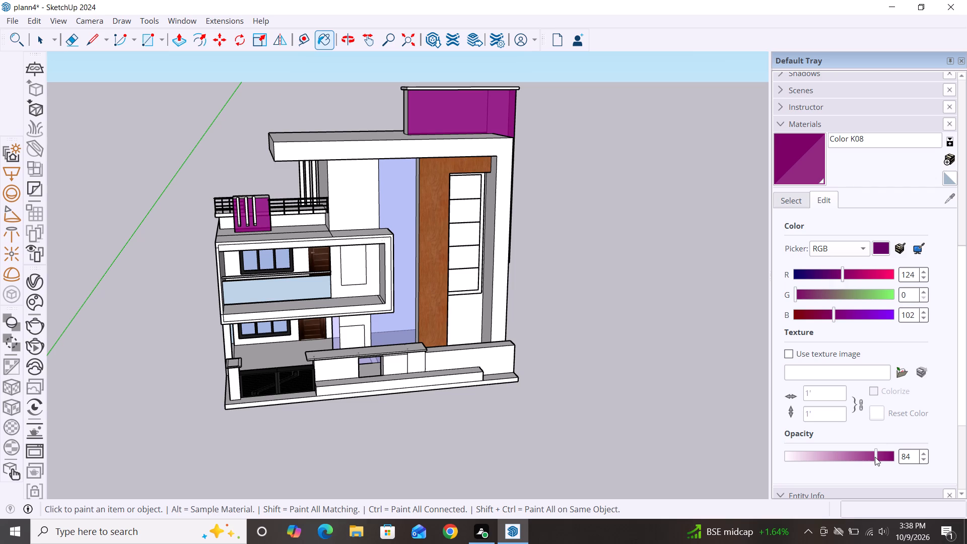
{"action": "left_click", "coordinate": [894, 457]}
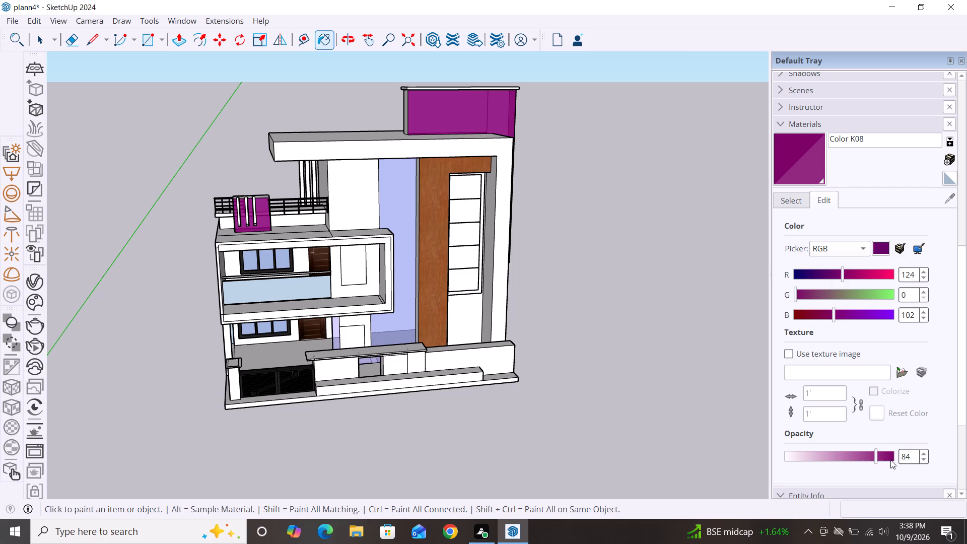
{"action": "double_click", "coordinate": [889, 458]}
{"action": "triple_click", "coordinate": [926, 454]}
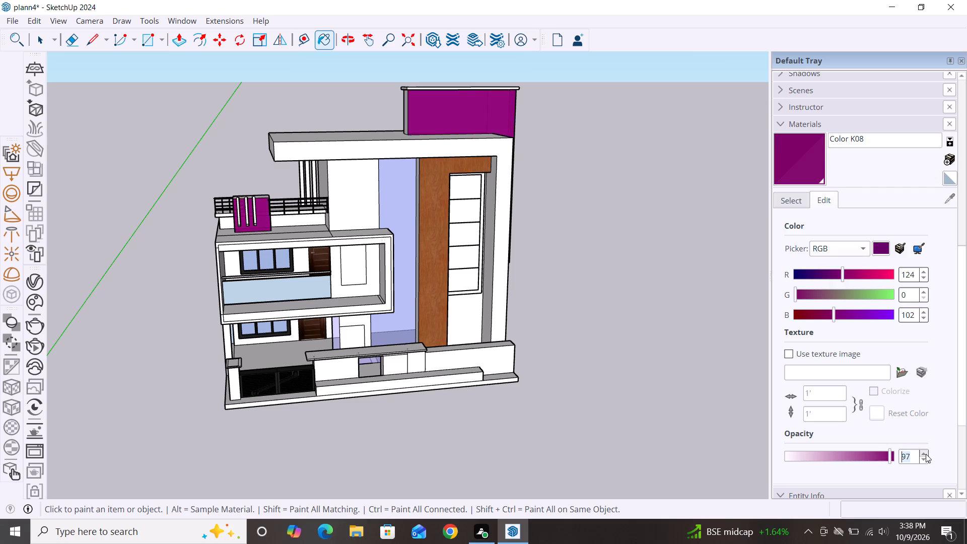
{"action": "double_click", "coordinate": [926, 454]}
Dismiss the OneDrive backup notification and examine the purple tower wall and parapet panel on the front facade from several angles.
{"action": "scroll", "coordinate": [353, 272], "scroll_direction": "down", "scroll_amount": 2}
{"action": "scroll", "coordinate": [374, 225], "scroll_direction": "down", "scroll_amount": 2}
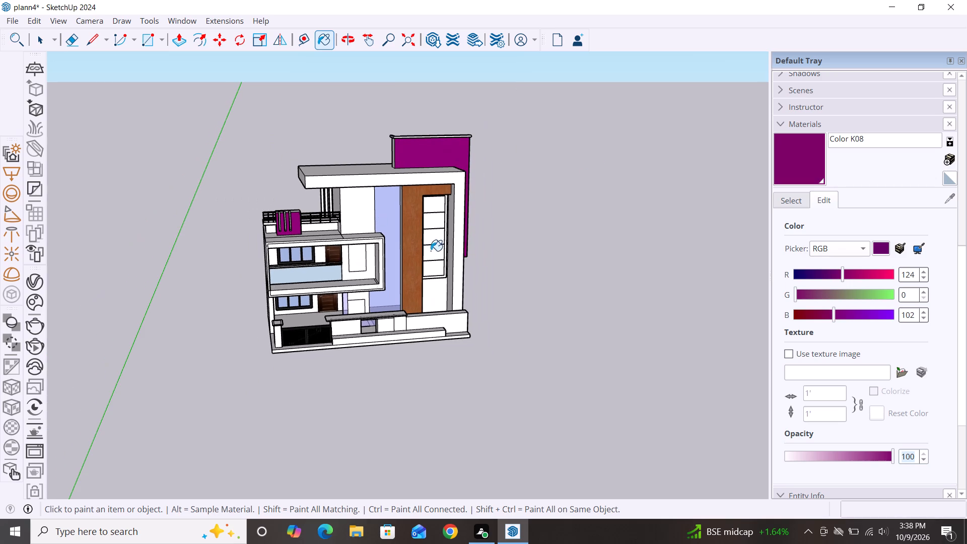
{"action": "key", "text": "space"}
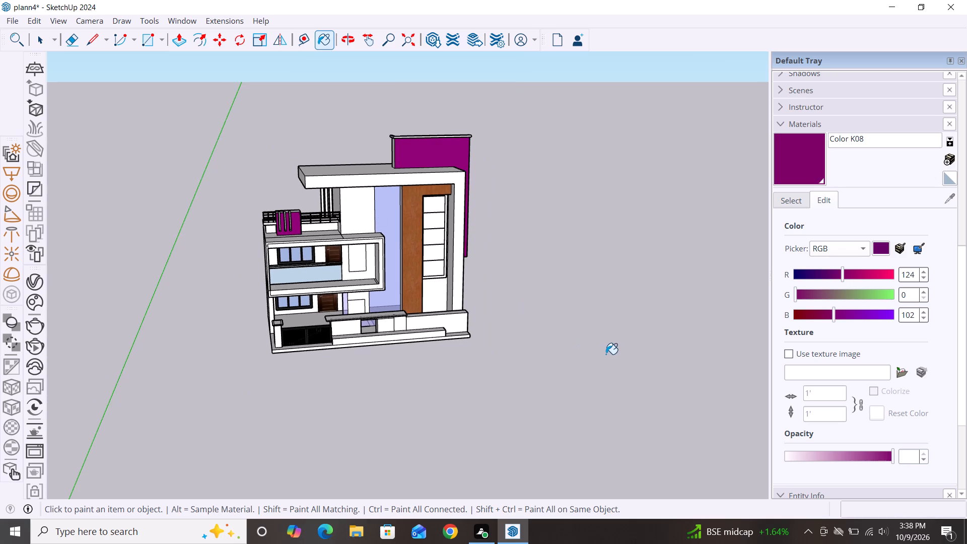
{"action": "key", "text": "space"}
{"action": "key", "text": "space"}
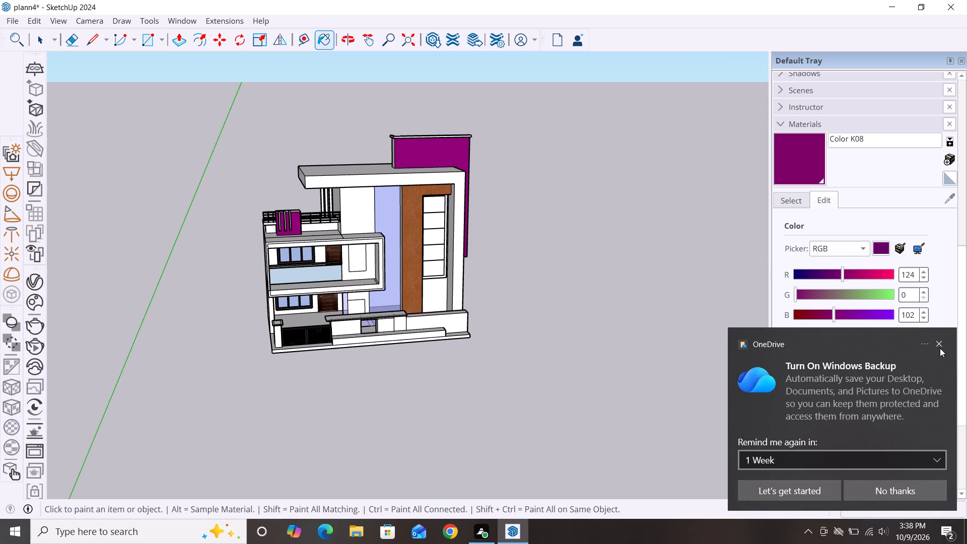
{"action": "left_click", "coordinate": [940, 348]}
{"action": "scroll", "coordinate": [521, 228], "scroll_direction": "down", "scroll_amount": 2}
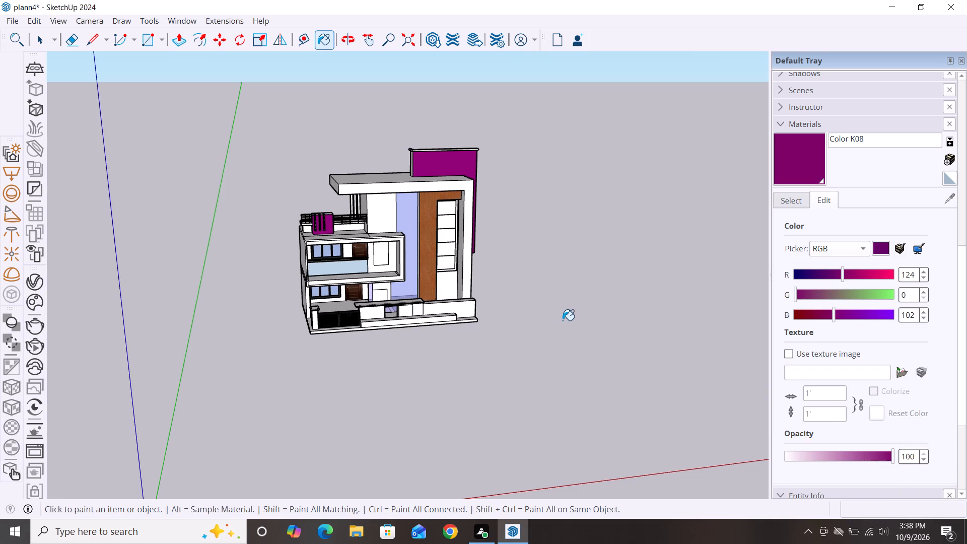
{"action": "key", "text": "space"}
{"action": "key", "text": "space"}
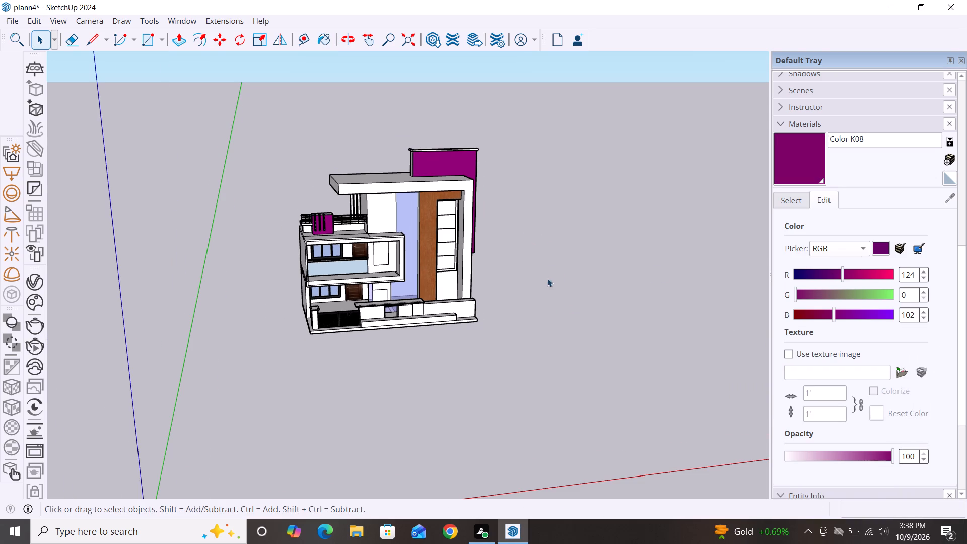
{"action": "scroll", "coordinate": [547, 278], "scroll_direction": "down", "scroll_amount": 2}
{"action": "middle_click_drag", "start_coordinate": [550, 369], "coordinate": [451, 360]}
{"action": "scroll", "coordinate": [415, 278], "scroll_direction": "up", "scroll_amount": 5}
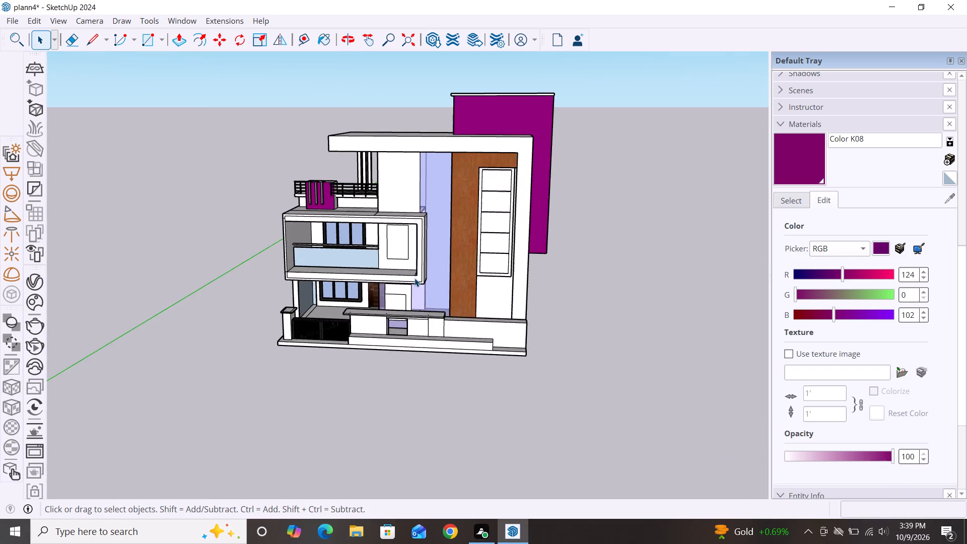
{"action": "scroll", "coordinate": [415, 278], "scroll_direction": "up", "scroll_amount": 2}
{"action": "scroll", "coordinate": [415, 278], "scroll_direction": "down", "scroll_amount": 2}
{"action": "middle_click_drag", "start_coordinate": [482, 364], "coordinate": [496, 306]}
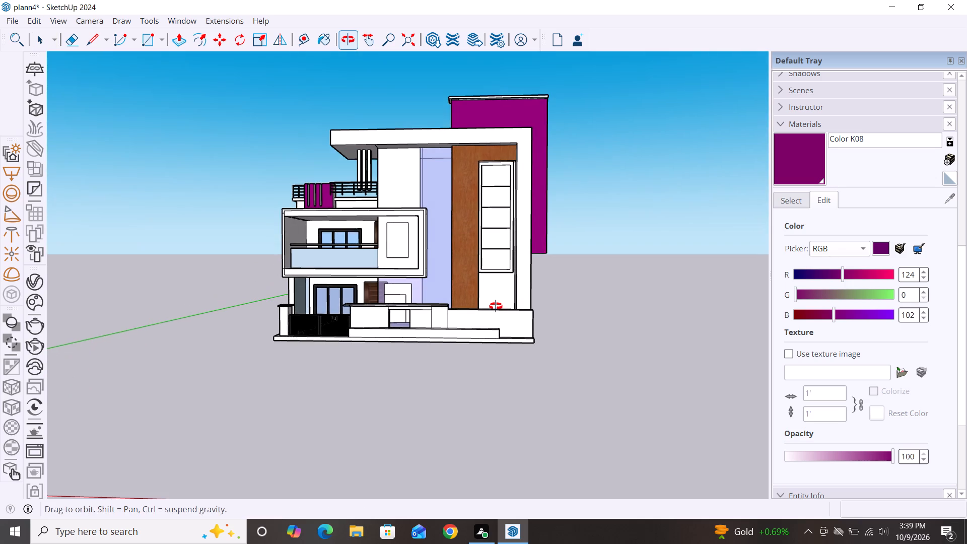
{"action": "middle_click_drag", "start_coordinate": [496, 306], "coordinate": [506, 354]}
{"action": "scroll", "coordinate": [421, 215], "scroll_direction": "up", "scroll_amount": 4}
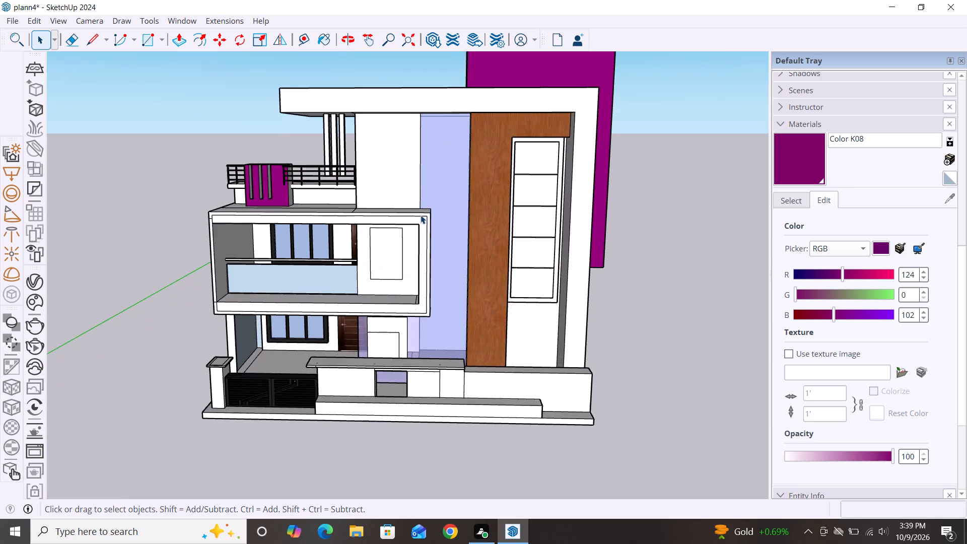
{"action": "scroll", "coordinate": [403, 211], "scroll_direction": "down", "scroll_amount": 5}
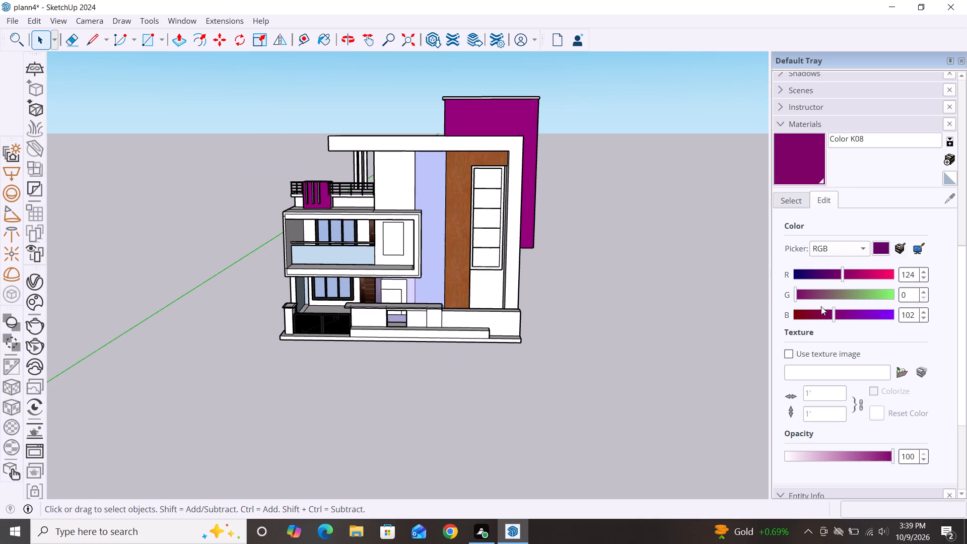
{"action": "scroll", "coordinate": [812, 251], "scroll_direction": "down", "scroll_amount": 1}
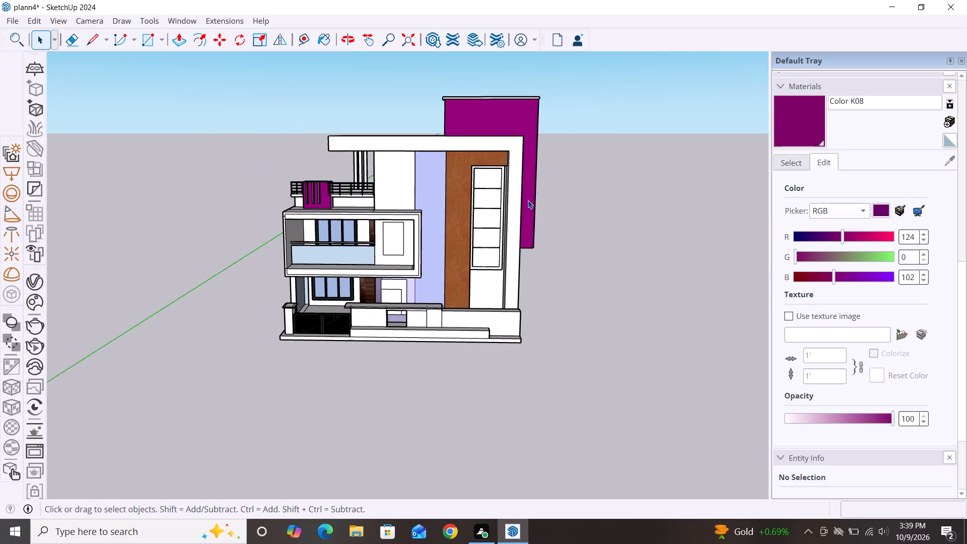
{"action": "scroll", "coordinate": [379, 194], "scroll_direction": "up", "scroll_amount": 4}
{"action": "scroll", "coordinate": [433, 206], "scroll_direction": "down", "scroll_amount": 3}
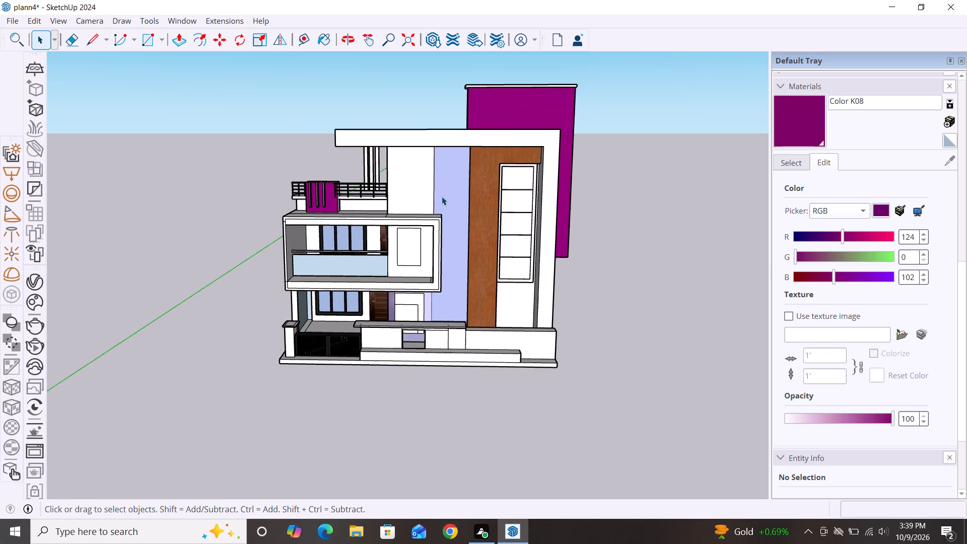
{"action": "scroll", "coordinate": [442, 196], "scroll_direction": "down", "scroll_amount": 1}
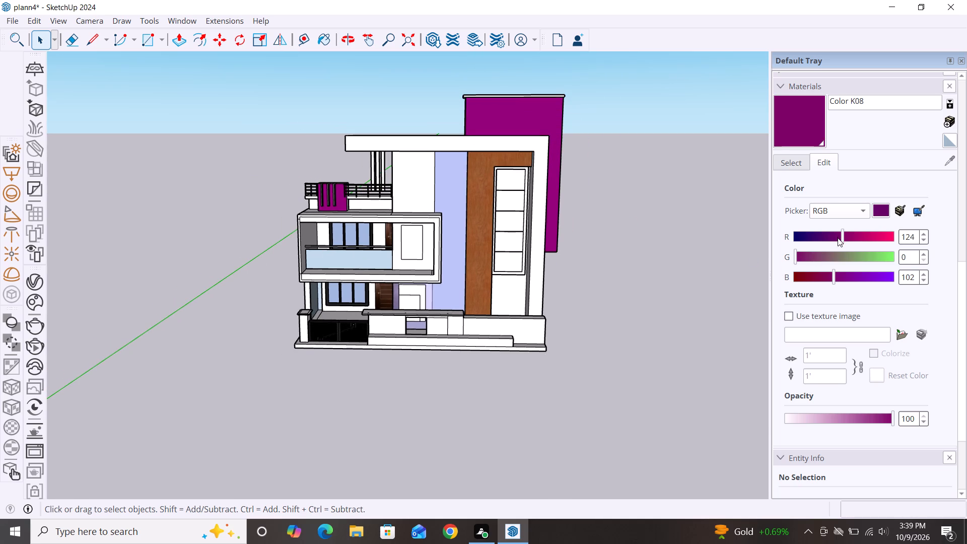
Adjust Color K08 in the RGB picker to red 105 and blue 105.
{"action": "left_click", "coordinate": [839, 237]}
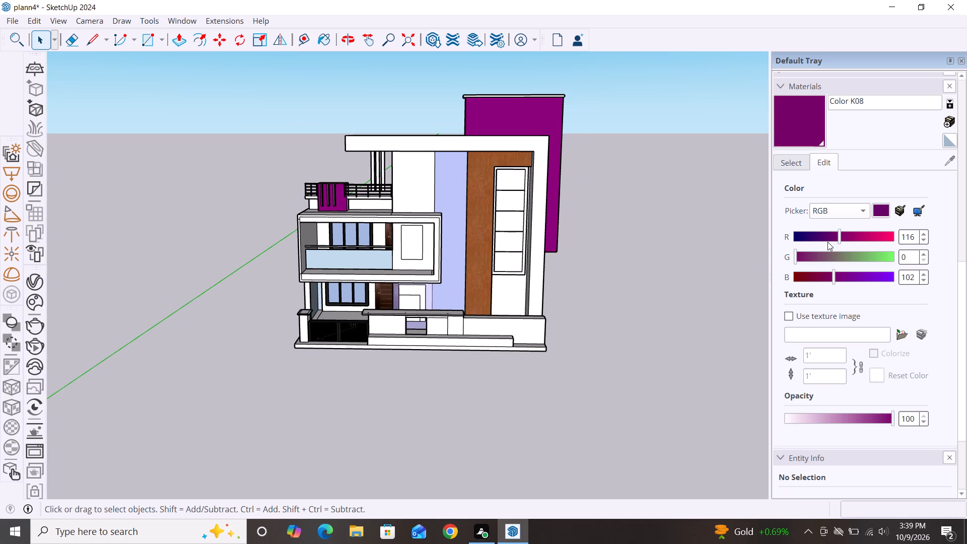
{"action": "double_click", "coordinate": [833, 236]}
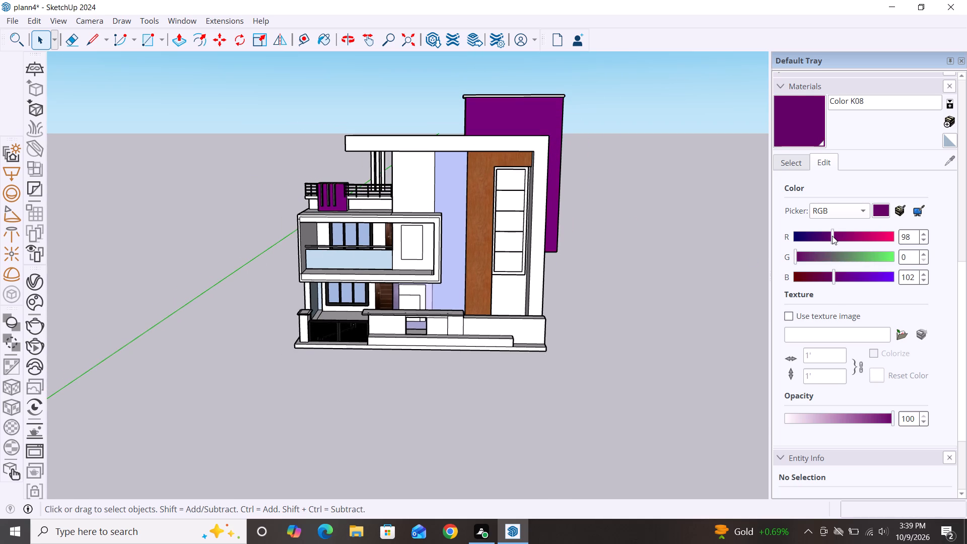
{"action": "left_click", "coordinate": [839, 238]}
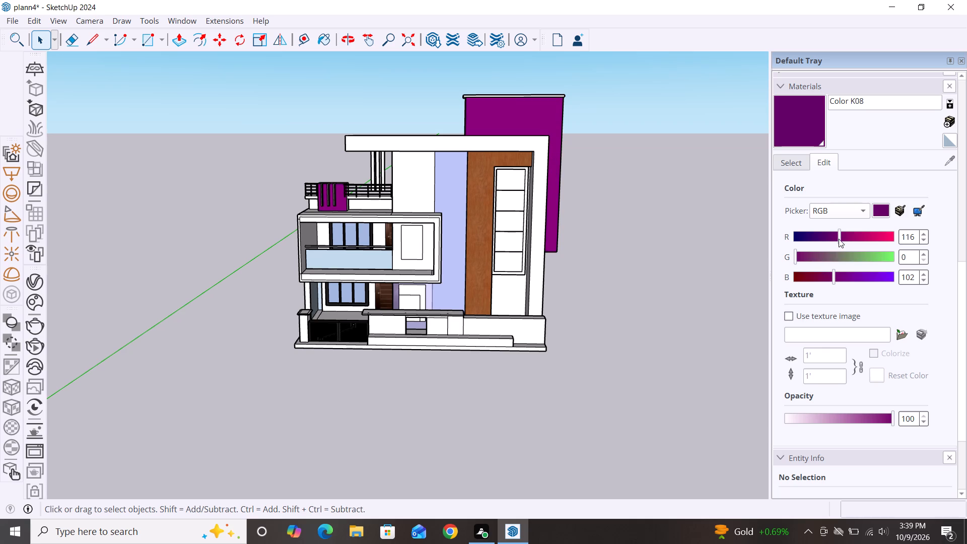
{"action": "double_click", "coordinate": [835, 239]}
{"action": "left_click", "coordinate": [818, 274]}
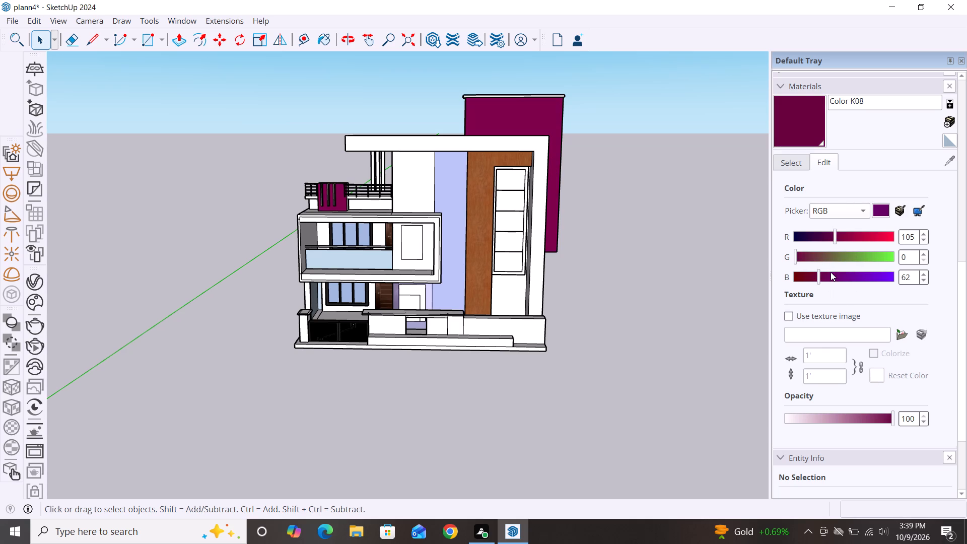
{"action": "left_click", "coordinate": [835, 276]}
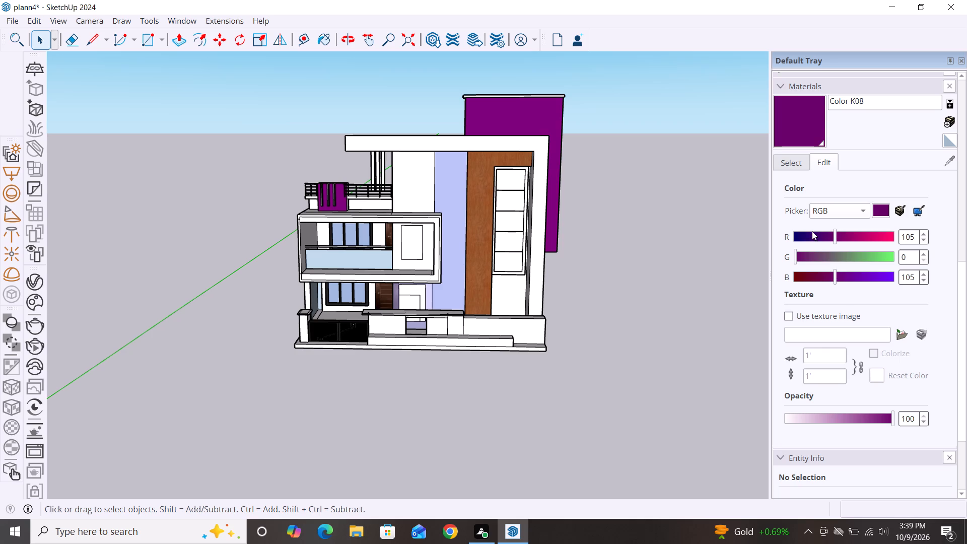
{"action": "left_click", "coordinate": [841, 234]}
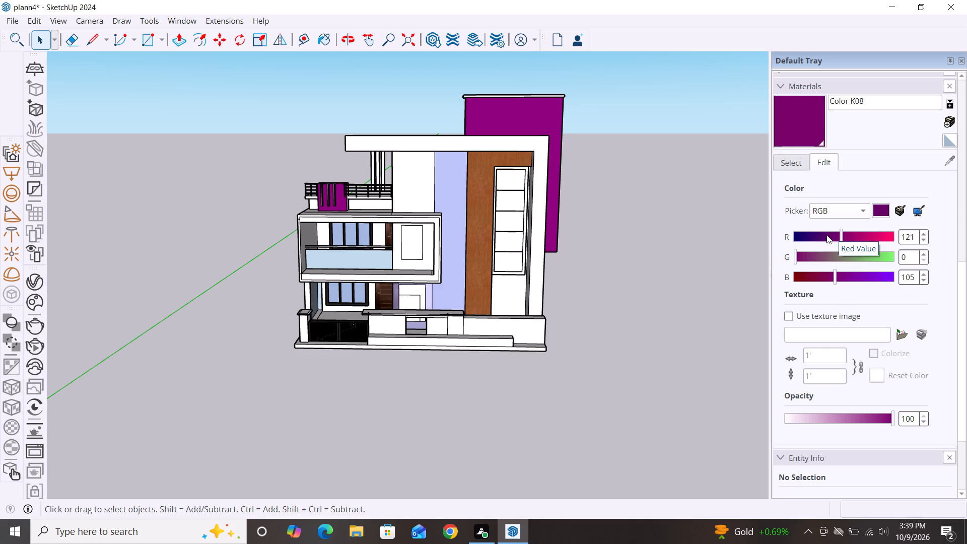
{"action": "double_click", "coordinate": [835, 238]}
Paint the five panes of the tall window beside the wood strip with Translucent Glass Blue from the Glass and Mirrors collection.
{"action": "scroll", "coordinate": [422, 183], "scroll_direction": "down", "scroll_amount": 1}
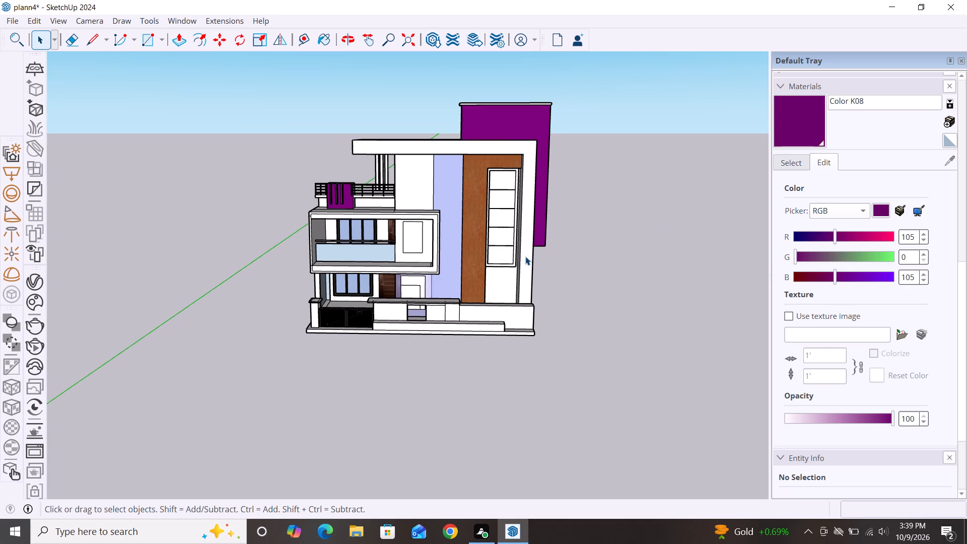
{"action": "scroll", "coordinate": [525, 256], "scroll_direction": "up", "scroll_amount": 10}
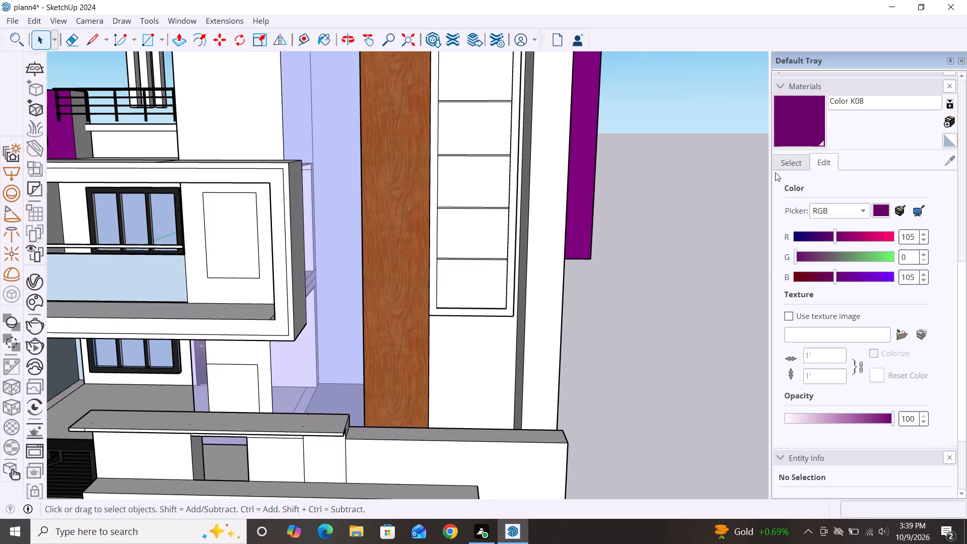
{"action": "left_click", "coordinate": [790, 161]}
{"action": "scroll", "coordinate": [822, 313], "scroll_direction": "down", "scroll_amount": 3}
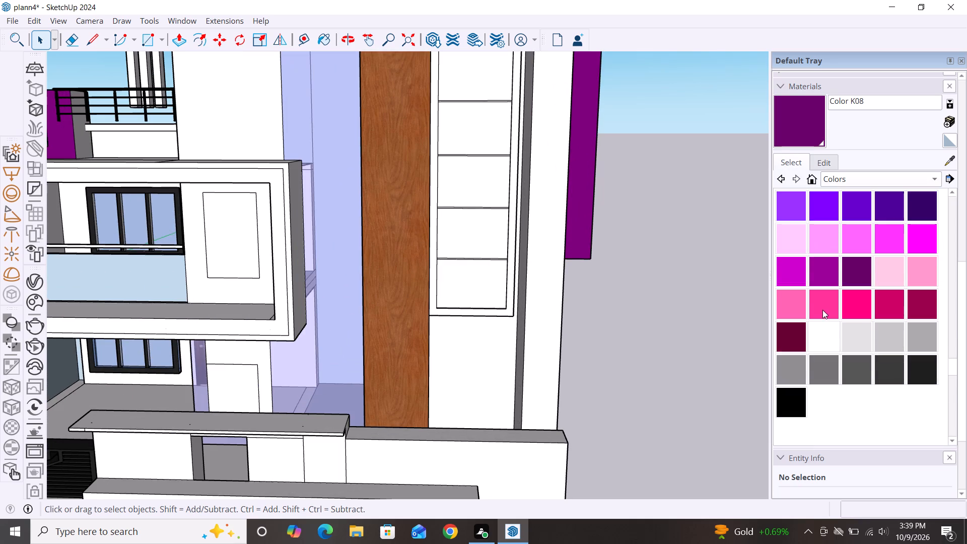
{"action": "scroll", "coordinate": [824, 310], "scroll_direction": "down", "scroll_amount": 2}
{"action": "scroll", "coordinate": [824, 310], "scroll_direction": "up", "scroll_amount": 15}
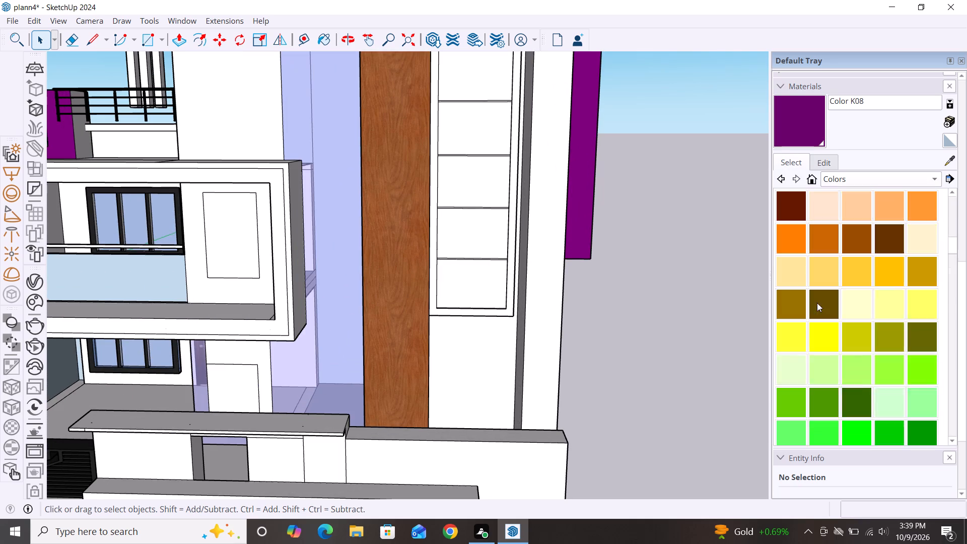
{"action": "scroll", "coordinate": [817, 303], "scroll_direction": "up", "scroll_amount": 1}
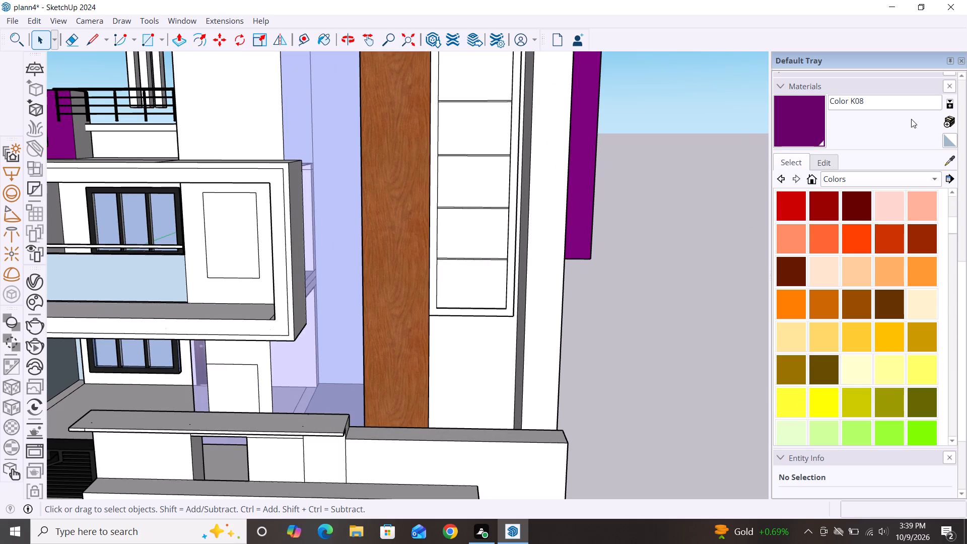
{"action": "left_click", "coordinate": [937, 177]}
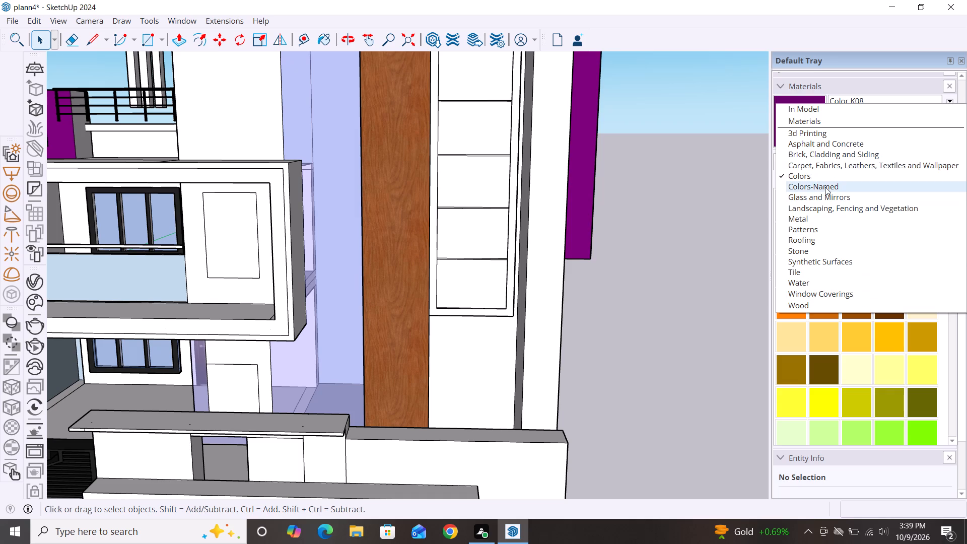
{"action": "left_click", "coordinate": [849, 196]}
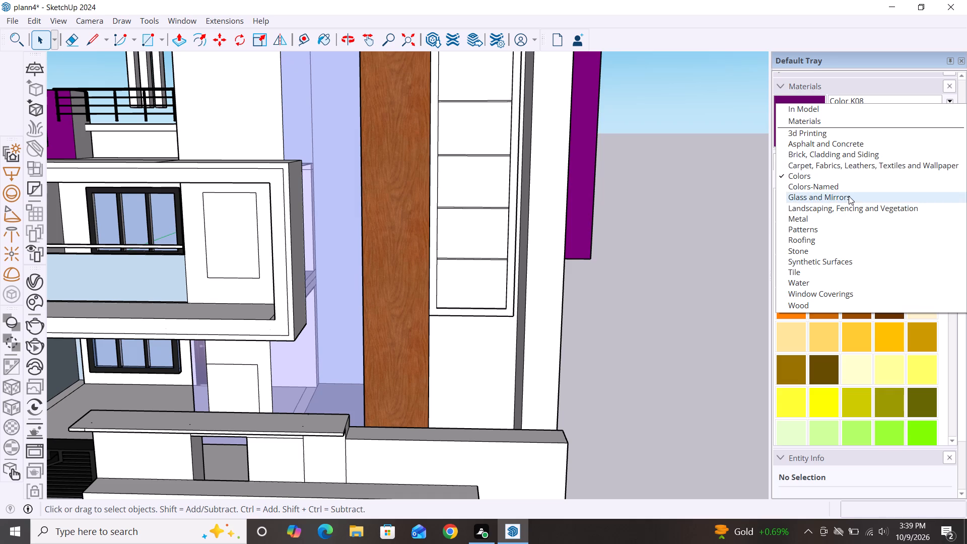
{"action": "scroll", "coordinate": [899, 206], "scroll_direction": "down", "scroll_amount": 2}
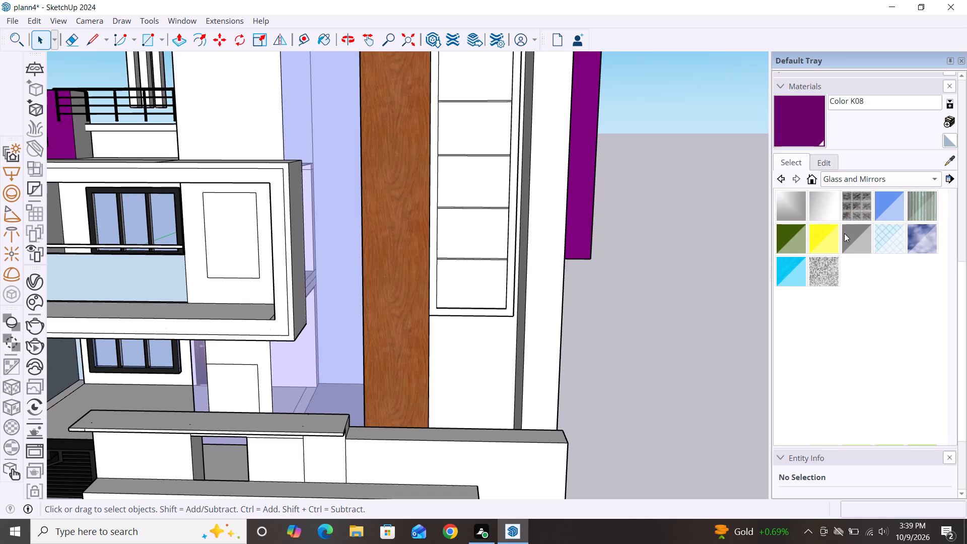
{"action": "left_click", "coordinate": [889, 205]}
{"action": "left_click", "coordinate": [478, 93]}
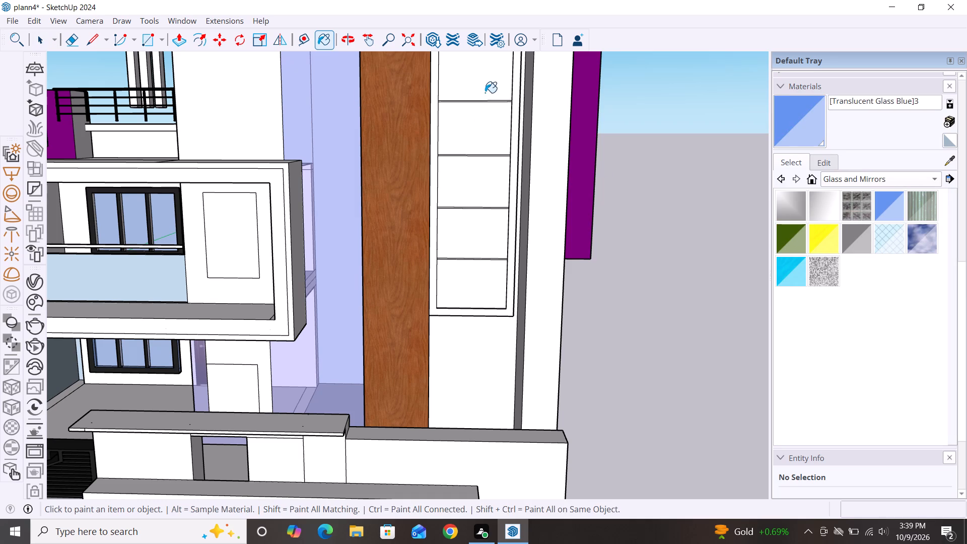
{"action": "left_click", "coordinate": [486, 126]}
{"action": "left_click", "coordinate": [493, 187]}
{"action": "left_click", "coordinate": [494, 233]}
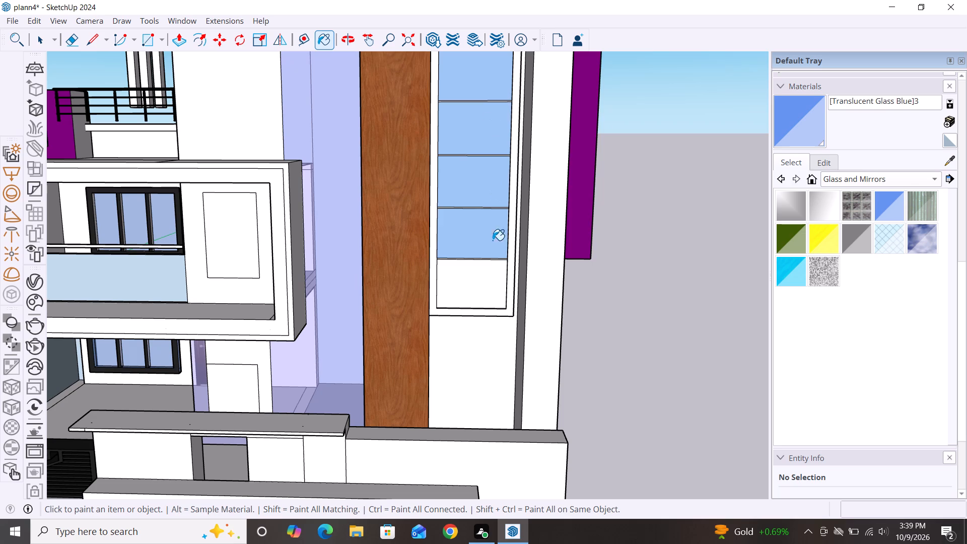
{"action": "left_click", "coordinate": [490, 280]}
Try several opacity values between 11 and 53 for the blue window glass, settling on 20.
{"action": "scroll", "coordinate": [714, 207], "scroll_direction": "down", "scroll_amount": 5}
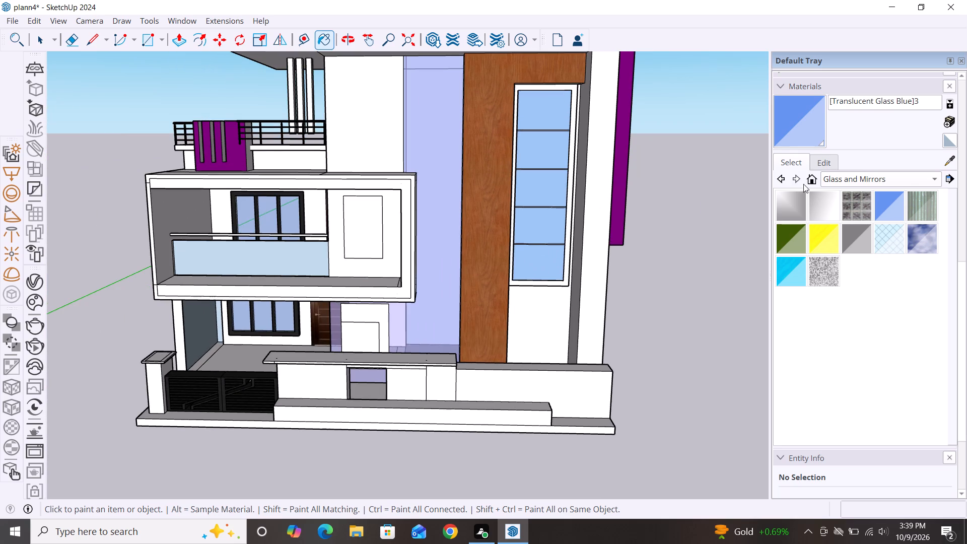
{"action": "left_click", "coordinate": [801, 160]}
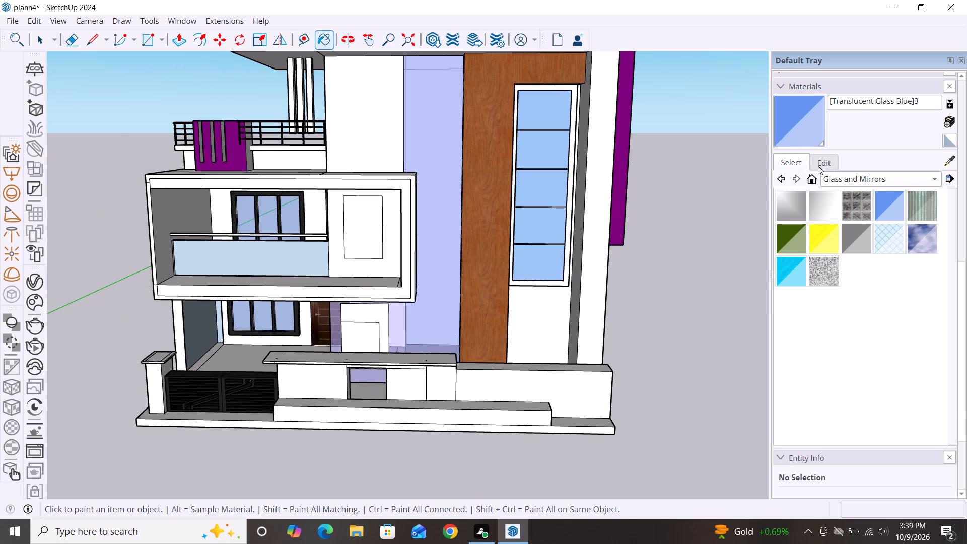
{"action": "left_click", "coordinate": [818, 166]}
{"action": "scroll", "coordinate": [893, 349], "scroll_direction": "down", "scroll_amount": 3}
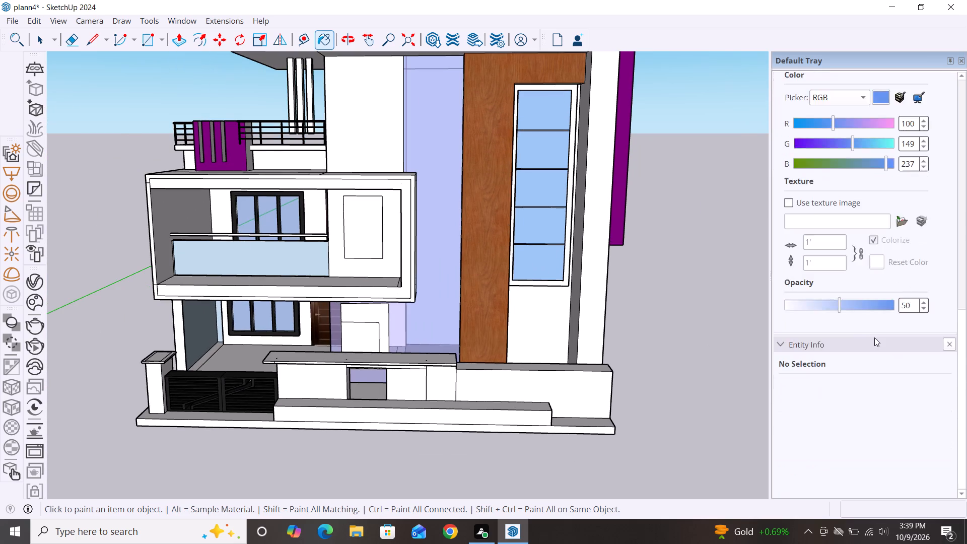
{"action": "scroll", "coordinate": [869, 326], "scroll_direction": "up", "scroll_amount": 3}
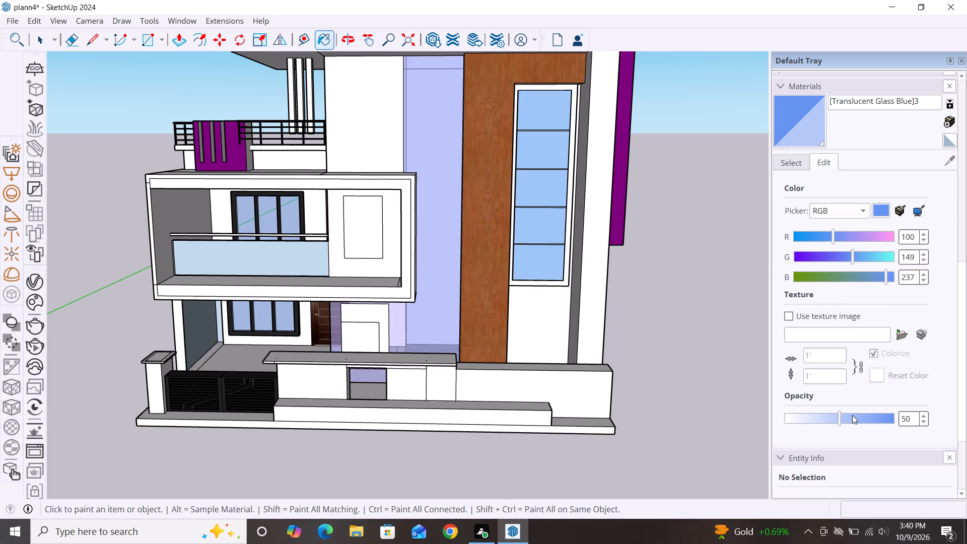
{"action": "left_click", "coordinate": [817, 414]}
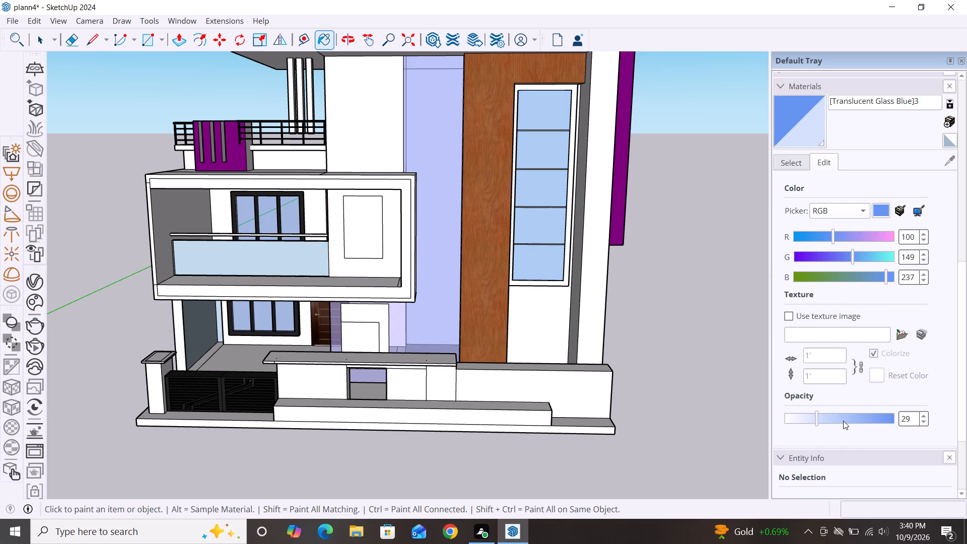
{"action": "double_click", "coordinate": [813, 419]}
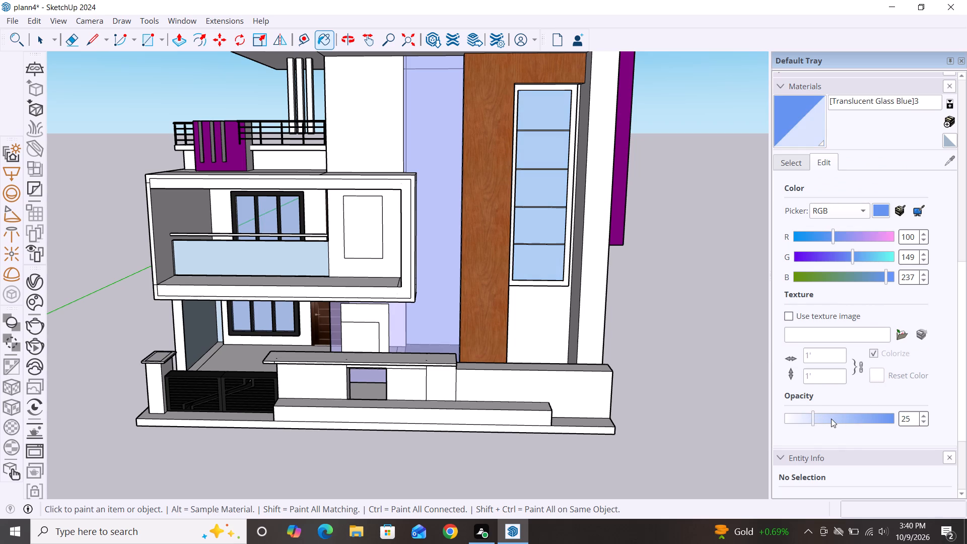
{"action": "left_click", "coordinate": [831, 419]}
{"action": "left_click", "coordinate": [842, 417]}
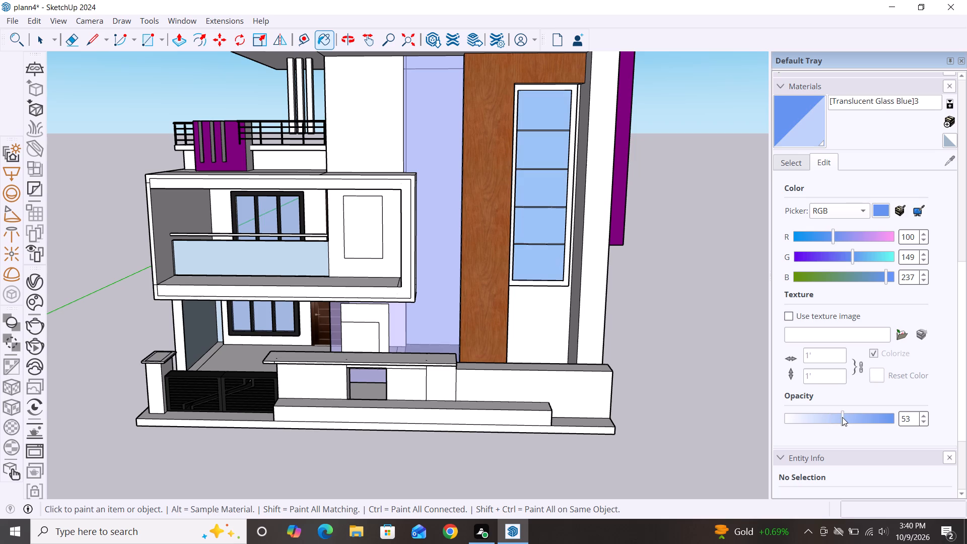
{"action": "left_click", "coordinate": [817, 418]}
{"action": "left_click", "coordinate": [797, 417]}
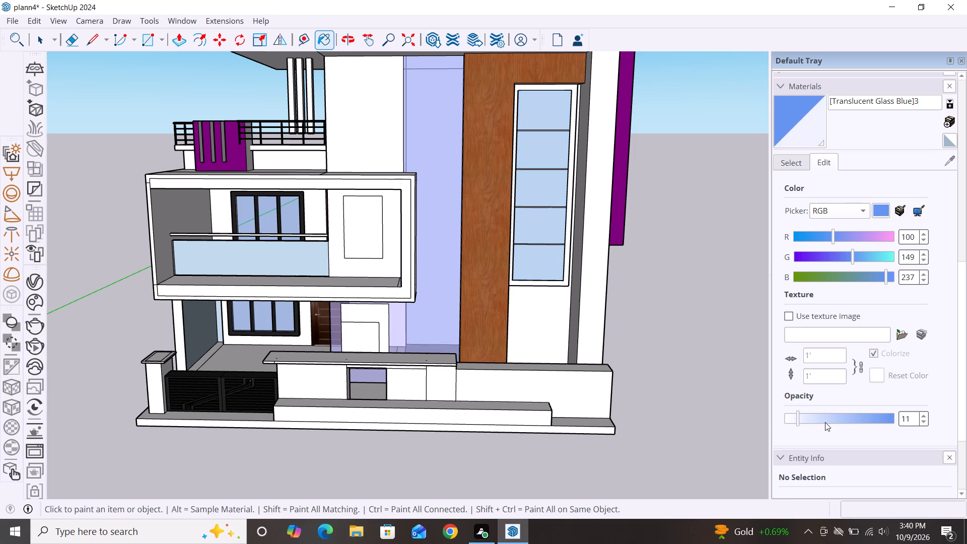
{"action": "double_click", "coordinate": [810, 415]}
{"action": "left_click", "coordinate": [822, 417]}
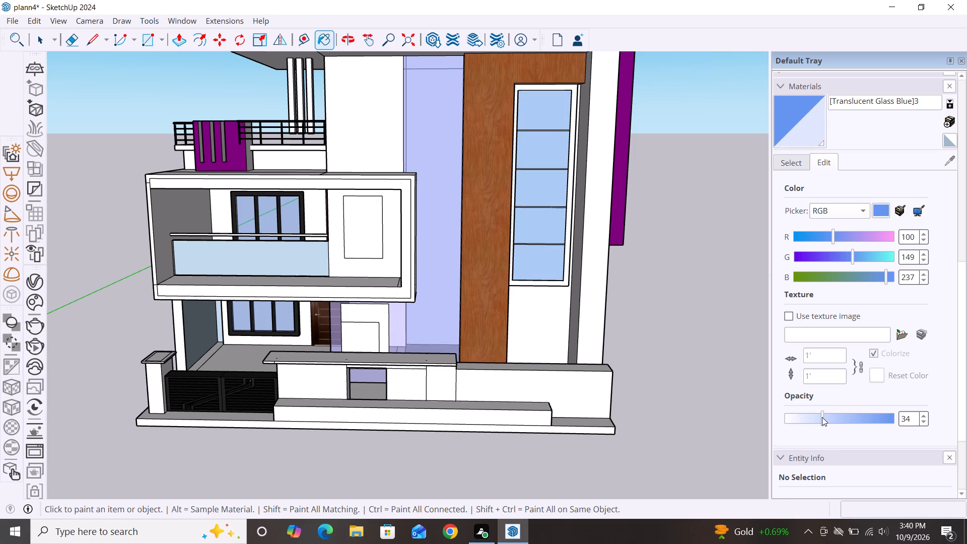
{"action": "double_click", "coordinate": [815, 417]}
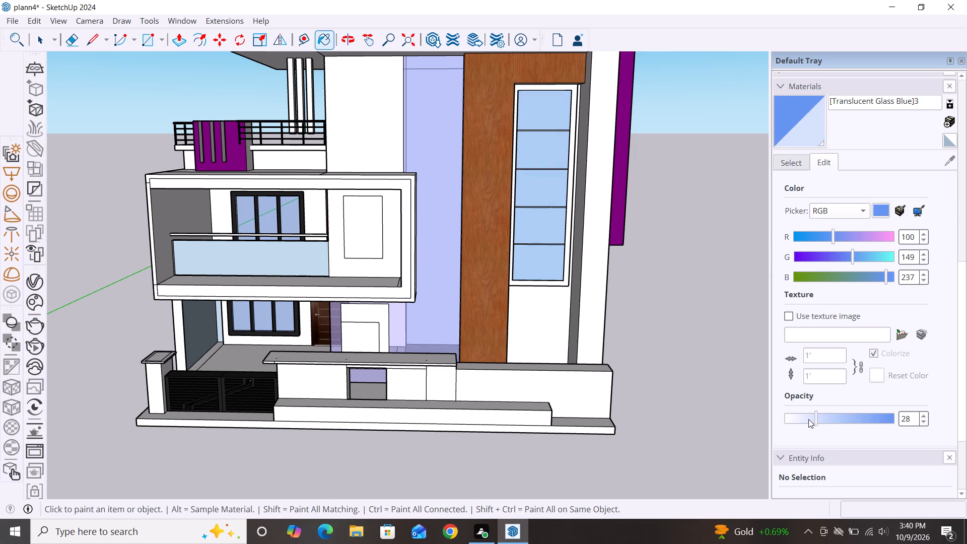
{"action": "left_click", "coordinate": [804, 417]}
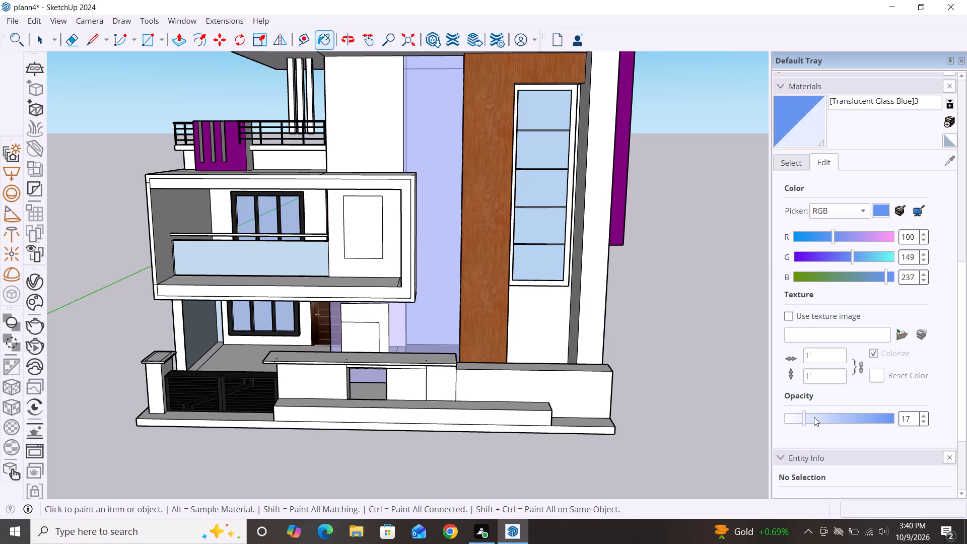
{"action": "left_click", "coordinate": [814, 417]}
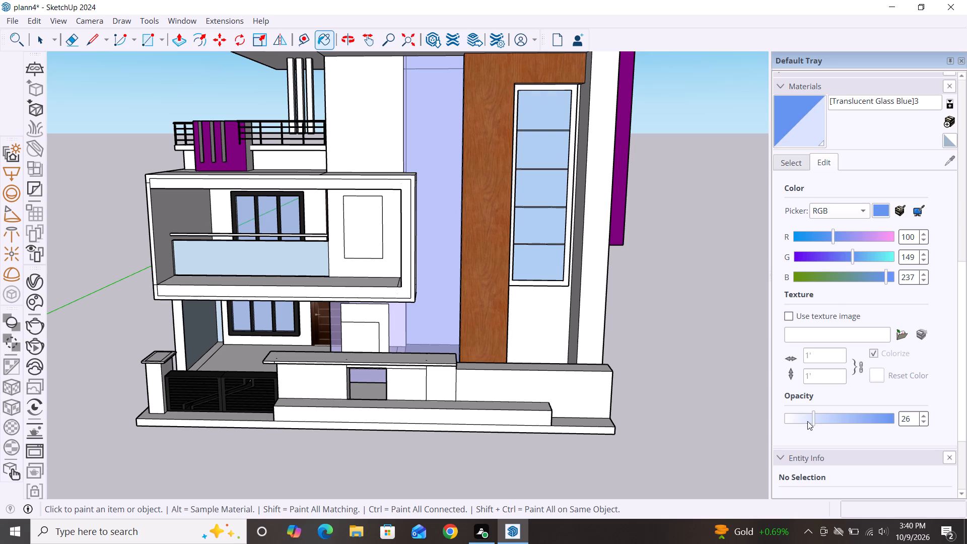
{"action": "left_click", "coordinate": [807, 419]}
Paint the frame of the tall window with the near-black Color M08 from the Colors collection.
{"action": "scroll", "coordinate": [539, 181], "scroll_direction": "up", "scroll_amount": 5}
{"action": "key", "text": "space"}
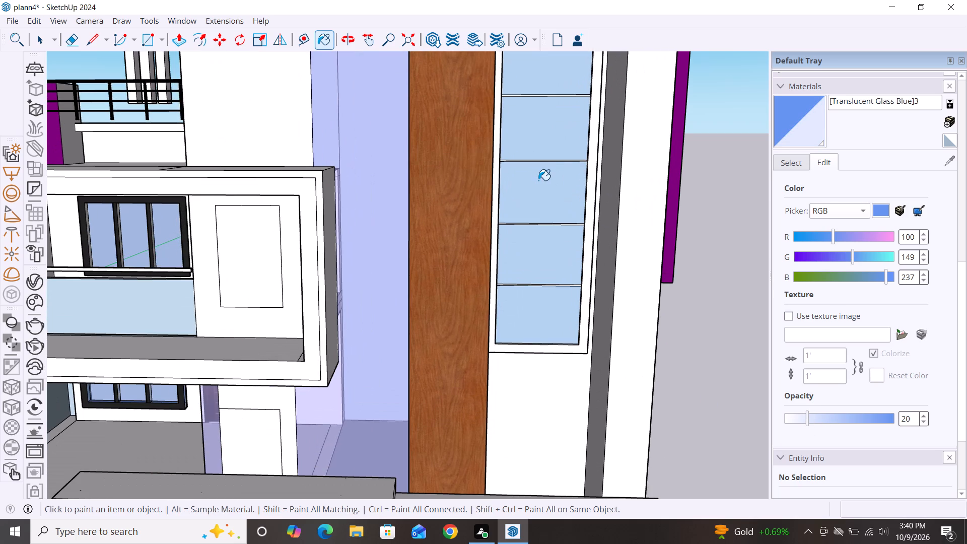
{"action": "key", "text": "space"}
{"action": "left_click", "coordinate": [794, 163]}
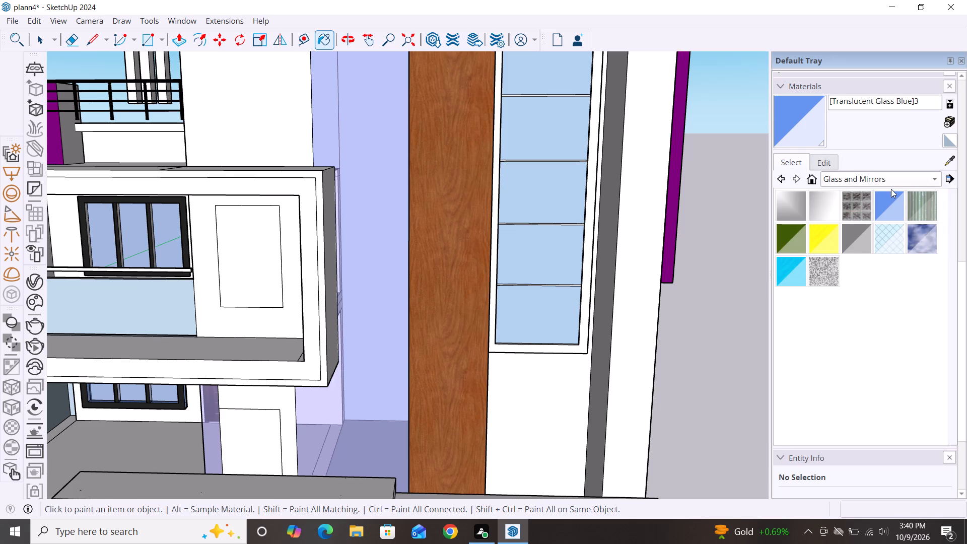
{"action": "left_click", "coordinate": [935, 179]}
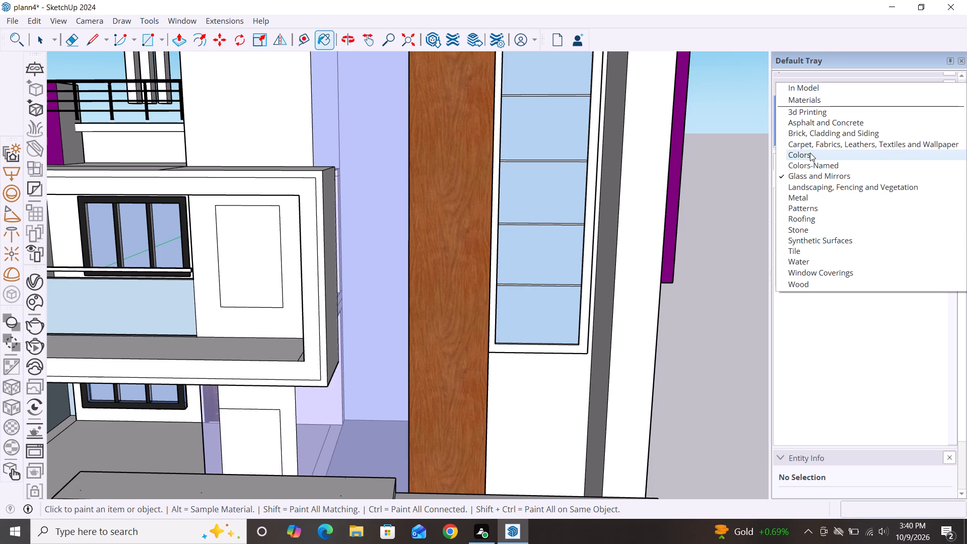
{"action": "left_click", "coordinate": [810, 154]}
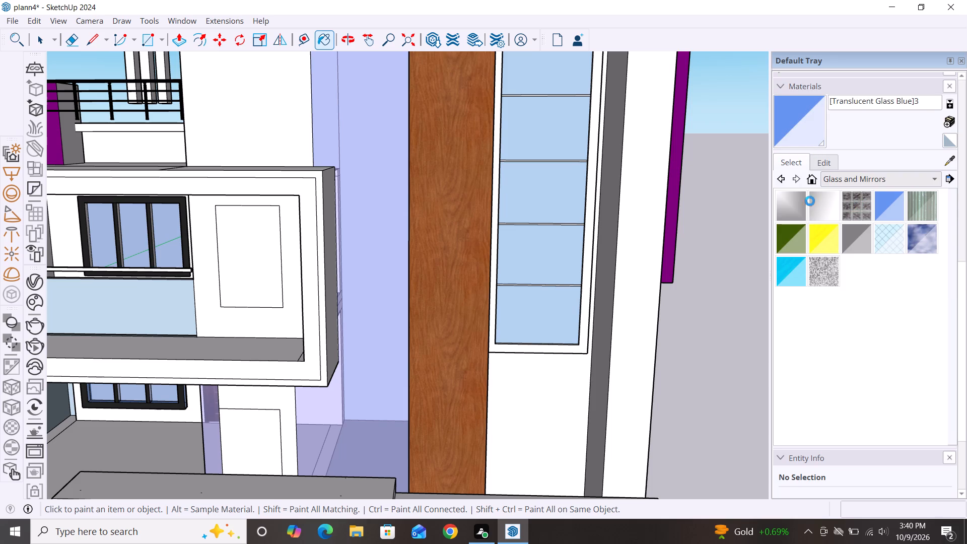
{"action": "scroll", "coordinate": [863, 282], "scroll_direction": "down", "scroll_amount": 5}
{"action": "scroll", "coordinate": [878, 338], "scroll_direction": "down", "scroll_amount": 6}
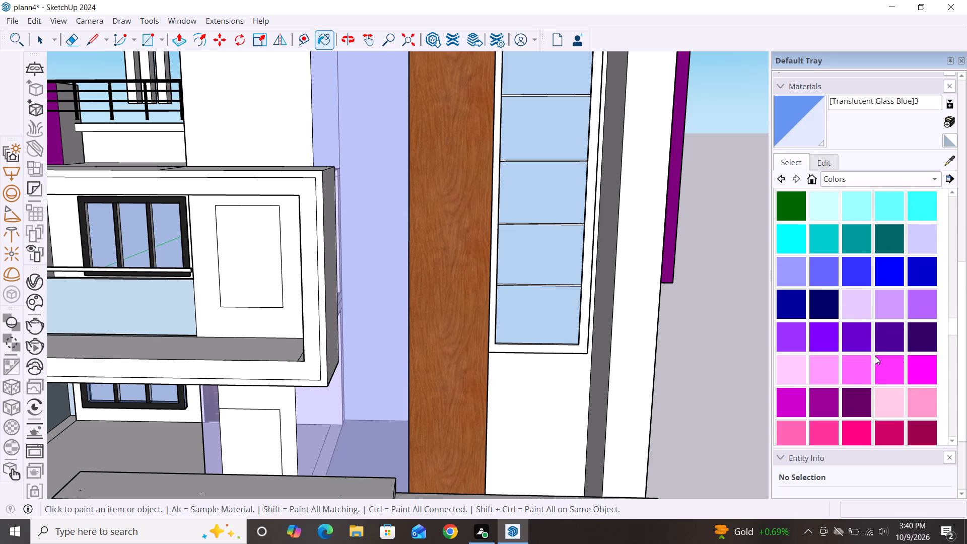
{"action": "scroll", "coordinate": [875, 356], "scroll_direction": "down", "scroll_amount": 8}
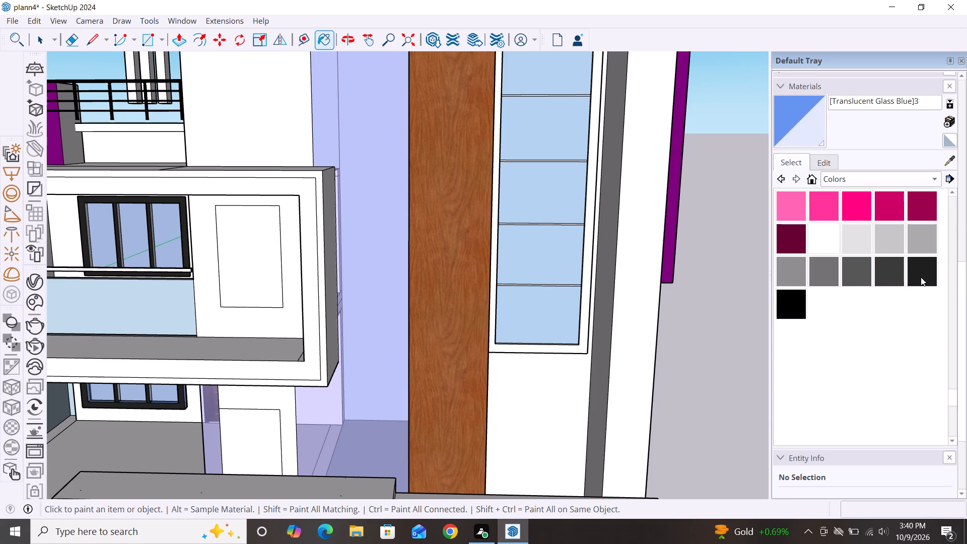
{"action": "left_click", "coordinate": [921, 277]}
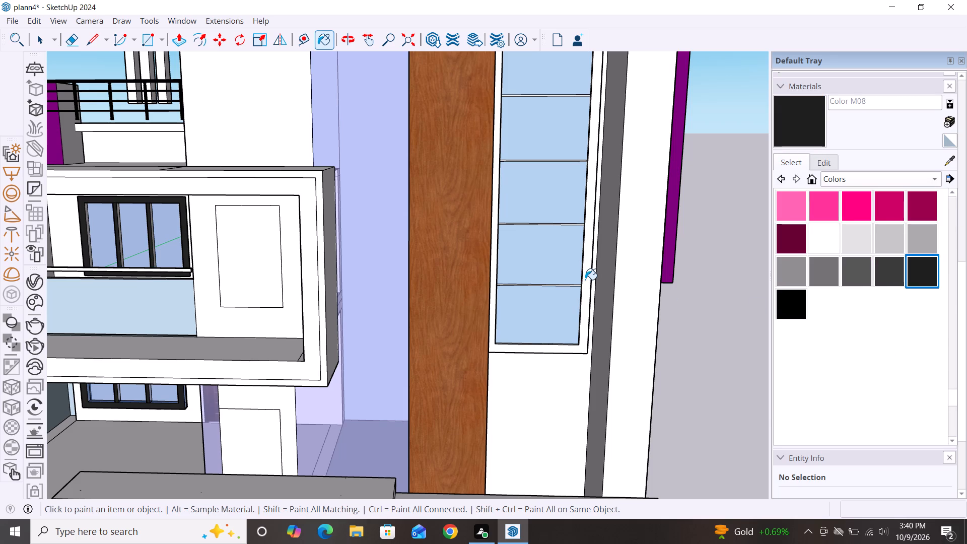
{"action": "left_click", "coordinate": [585, 280]}
Paint the upper two horizontal glazing bars of the tall window beside the wood strip with Color M08.
{"action": "scroll", "coordinate": [746, 292], "scroll_direction": "down", "scroll_amount": 2}
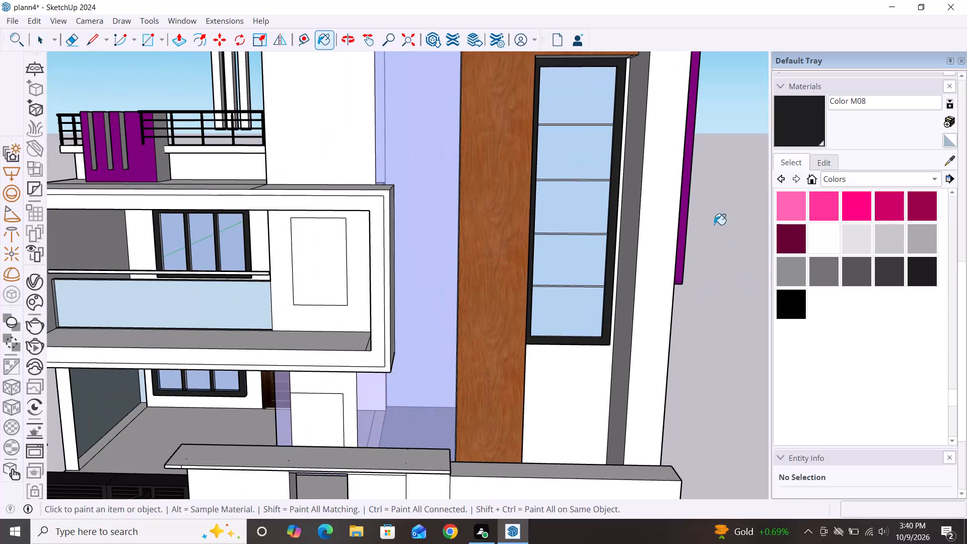
{"action": "scroll", "coordinate": [579, 136], "scroll_direction": "up", "scroll_amount": 16}
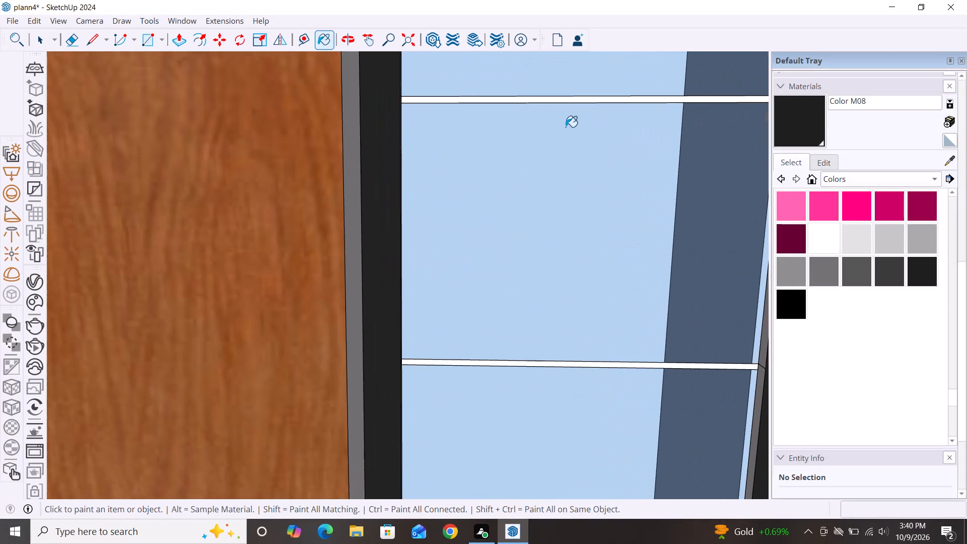
{"action": "left_click", "coordinate": [495, 100]}
{"action": "scroll", "coordinate": [484, 87], "scroll_direction": "down", "scroll_amount": 4}
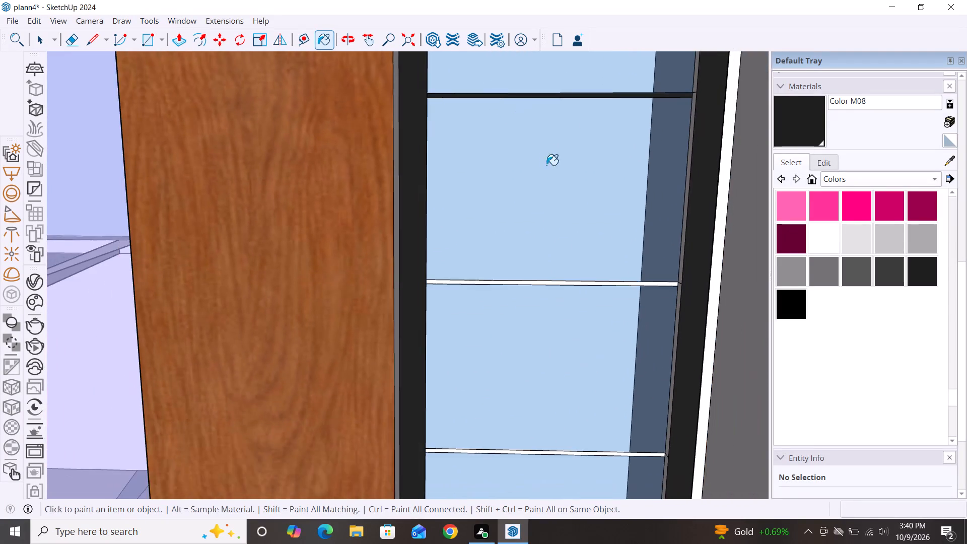
{"action": "scroll", "coordinate": [546, 165], "scroll_direction": "down", "scroll_amount": 11}
{"action": "scroll", "coordinate": [590, 269], "scroll_direction": "up", "scroll_amount": 4}
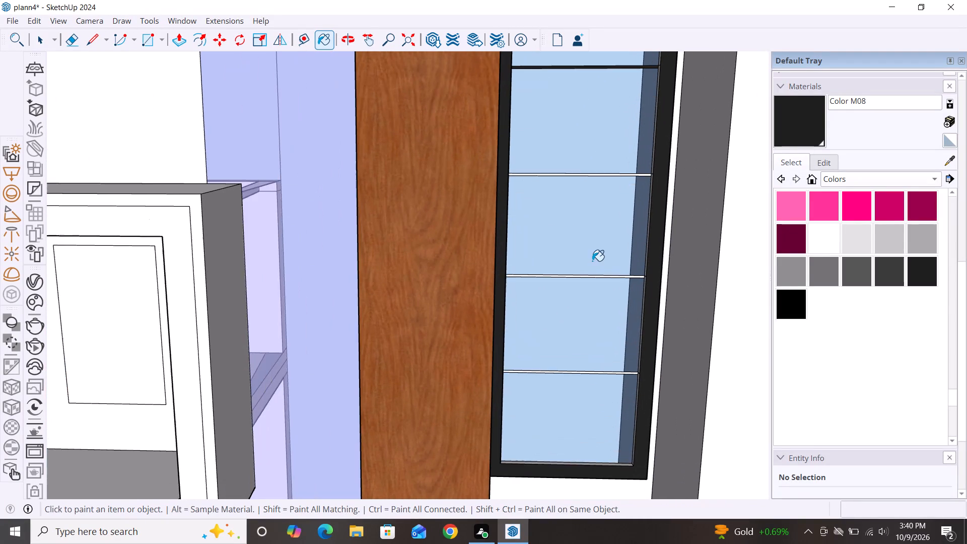
{"action": "scroll", "coordinate": [609, 175], "scroll_direction": "up", "scroll_amount": 8}
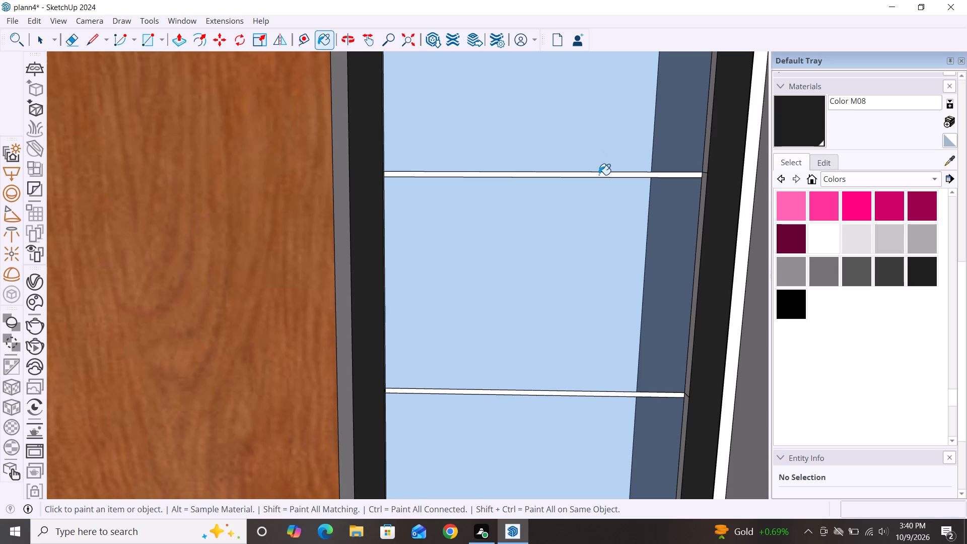
{"action": "left_click", "coordinate": [599, 175]}
{"action": "scroll", "coordinate": [585, 118], "scroll_direction": "down", "scroll_amount": 13}
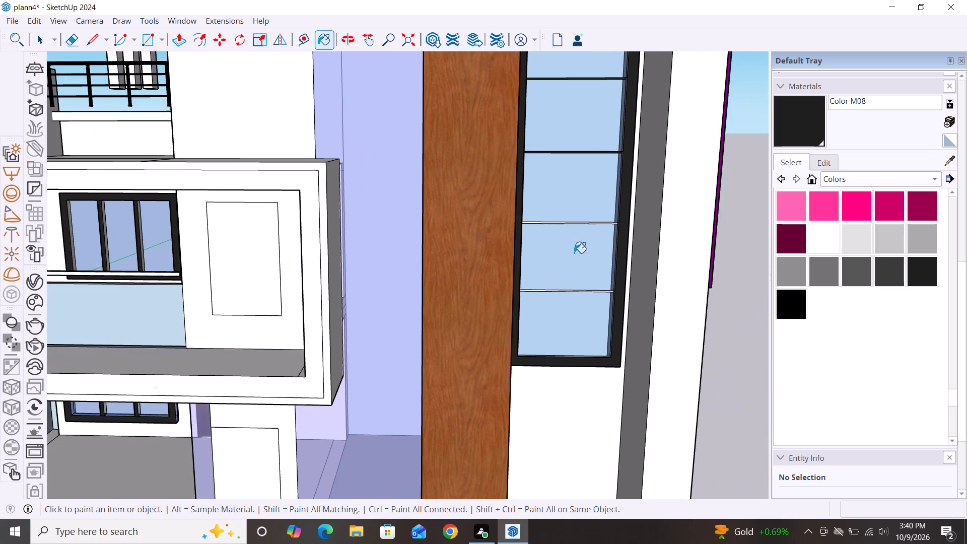
Paint the lower two horizontal glazing bars of the tall window with Color M08.
{"action": "scroll", "coordinate": [584, 227], "scroll_direction": "up", "scroll_amount": 6}
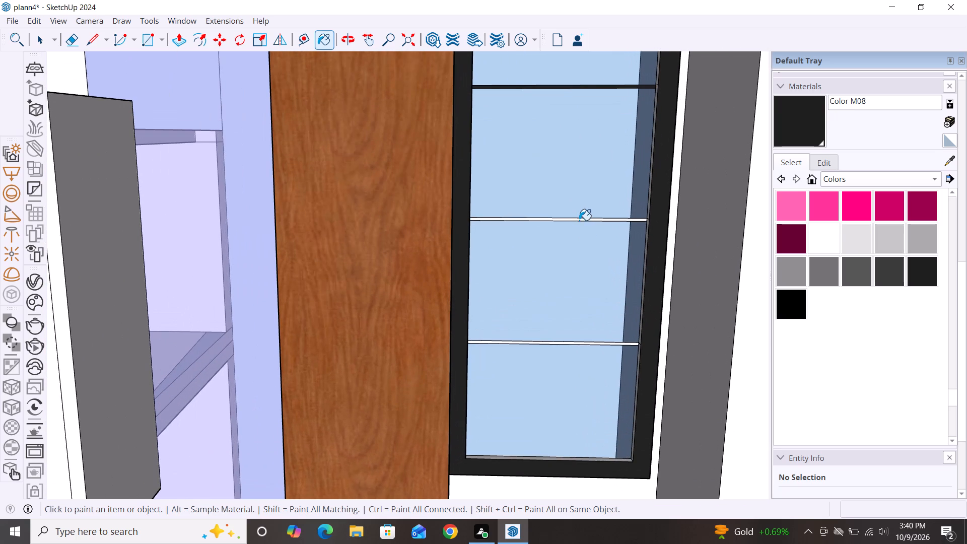
{"action": "scroll", "coordinate": [579, 220], "scroll_direction": "up", "scroll_amount": 6}
{"action": "left_click", "coordinate": [580, 218]}
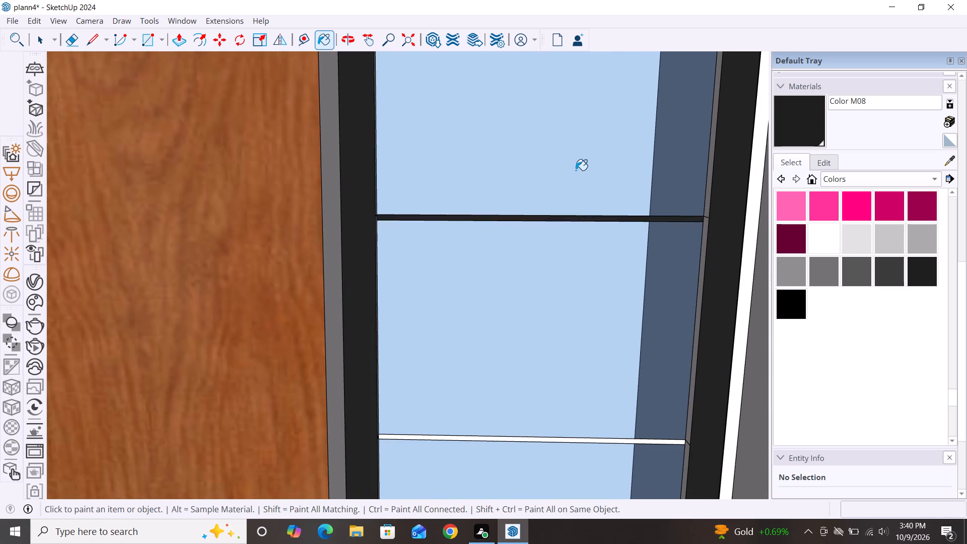
{"action": "scroll", "coordinate": [576, 170], "scroll_direction": "down", "scroll_amount": 14}
{"action": "scroll", "coordinate": [608, 241], "scroll_direction": "up", "scroll_amount": 5}
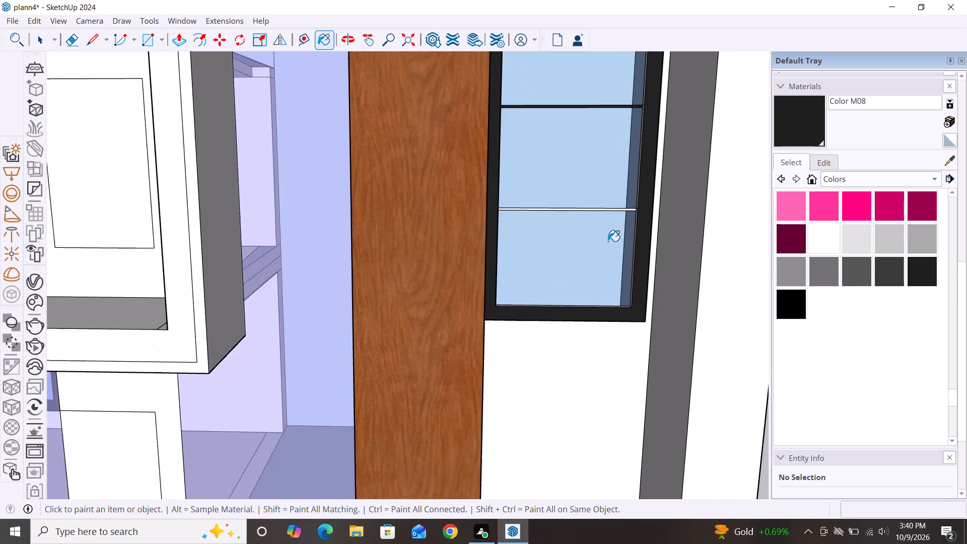
{"action": "scroll", "coordinate": [608, 241], "scroll_direction": "up", "scroll_amount": 12}
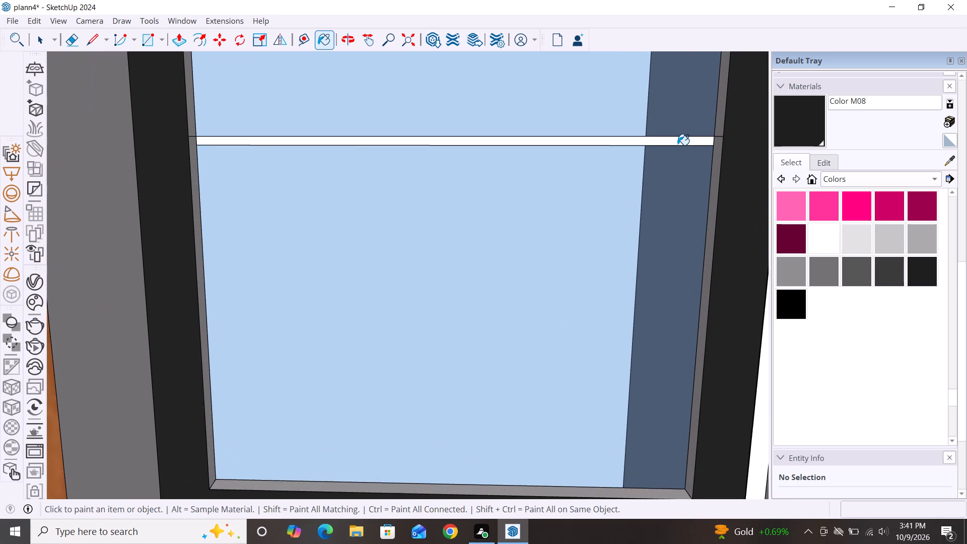
{"action": "double_click", "coordinate": [677, 145]}
{"action": "left_click", "coordinate": [672, 141]}
{"action": "scroll", "coordinate": [567, 354], "scroll_direction": "down", "scroll_amount": 5}
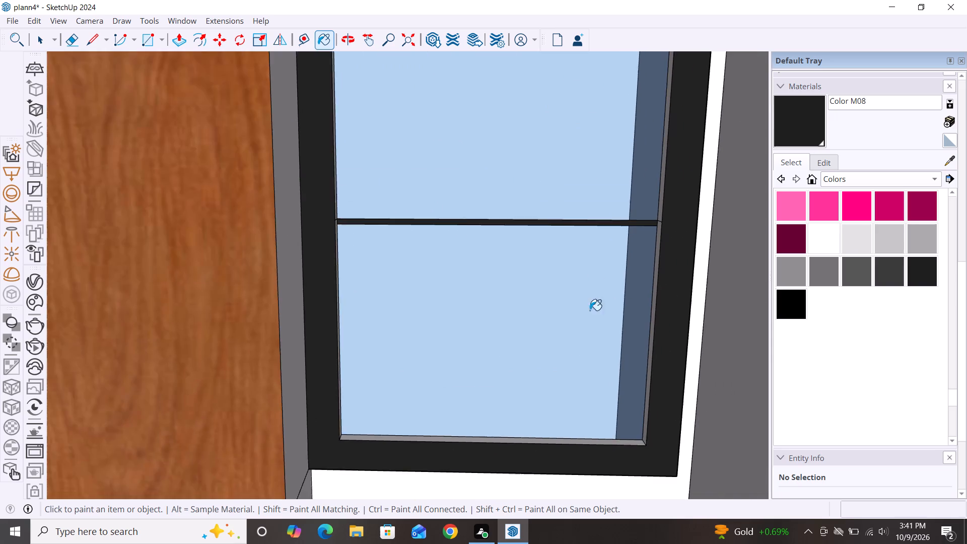
{"action": "scroll", "coordinate": [605, 255], "scroll_direction": "down", "scroll_amount": 14}
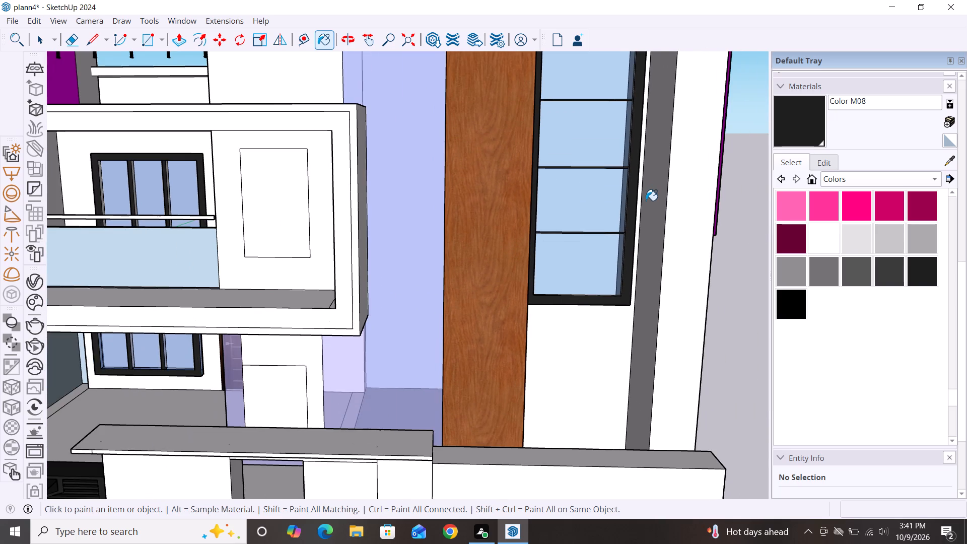
{"action": "scroll", "coordinate": [646, 200], "scroll_direction": "down", "scroll_amount": 10}
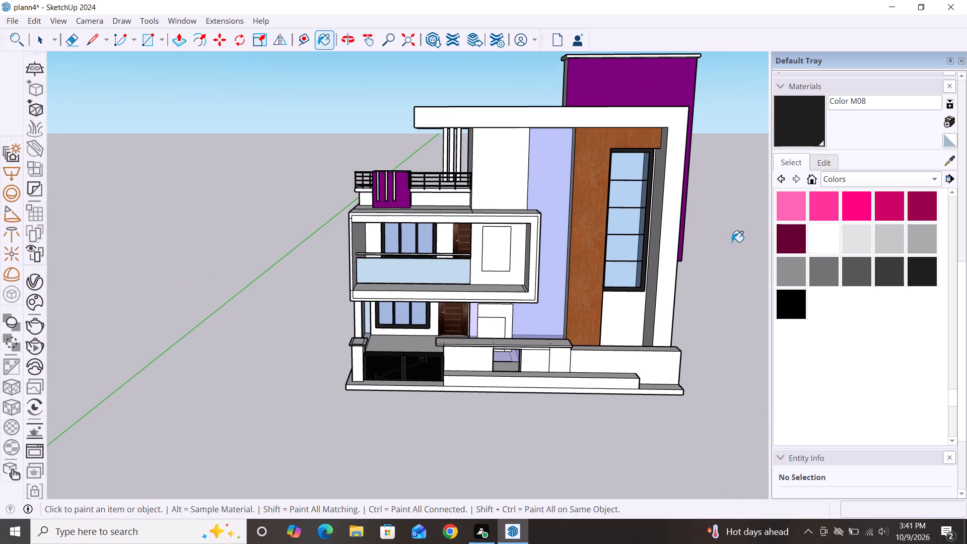
Look through the list of material collections and review the whole front facade for surfaces still needing a material.
{"action": "left_click", "coordinate": [789, 160]}
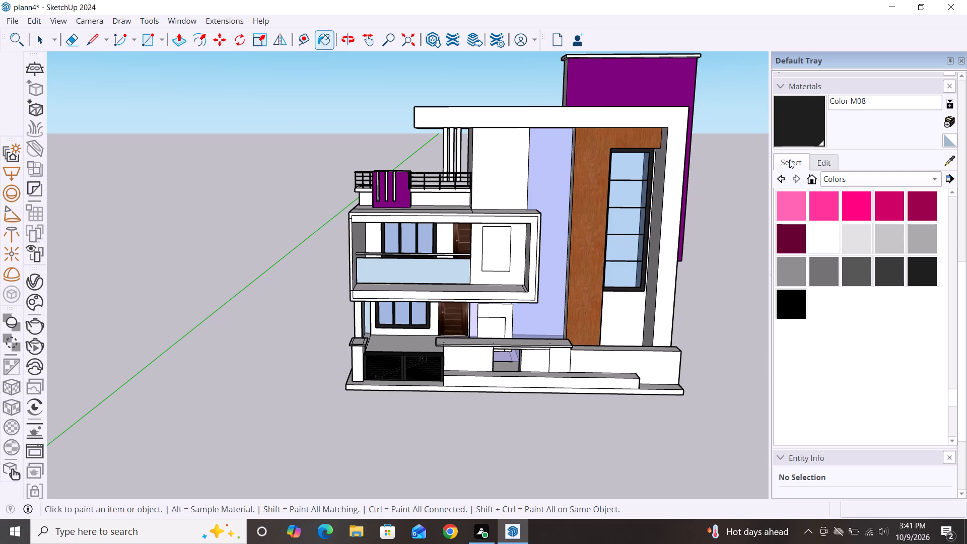
{"action": "left_click", "coordinate": [788, 164]}
{"action": "left_click", "coordinate": [937, 176]}
{"action": "scroll", "coordinate": [856, 309], "scroll_direction": "down", "scroll_amount": 1}
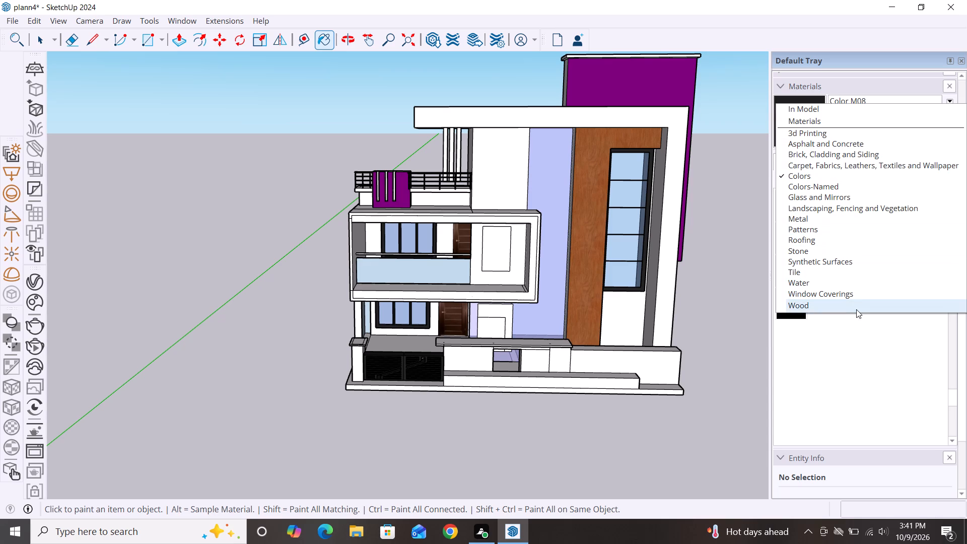
{"action": "scroll", "coordinate": [856, 309], "scroll_direction": "down", "scroll_amount": 1}
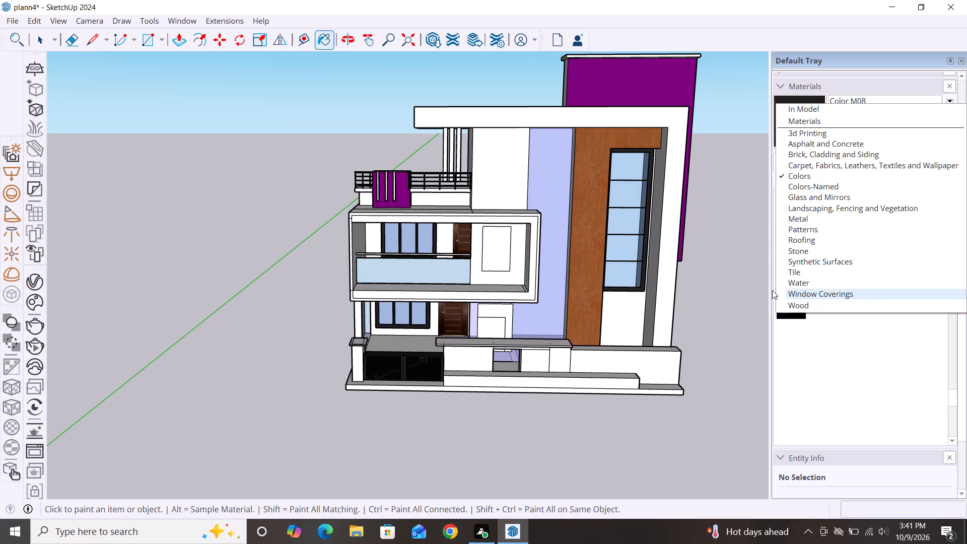
{"action": "scroll", "coordinate": [557, 233], "scroll_direction": "down", "scroll_amount": 2}
{"action": "middle_click_drag", "start_coordinate": [645, 319], "coordinate": [649, 239]}
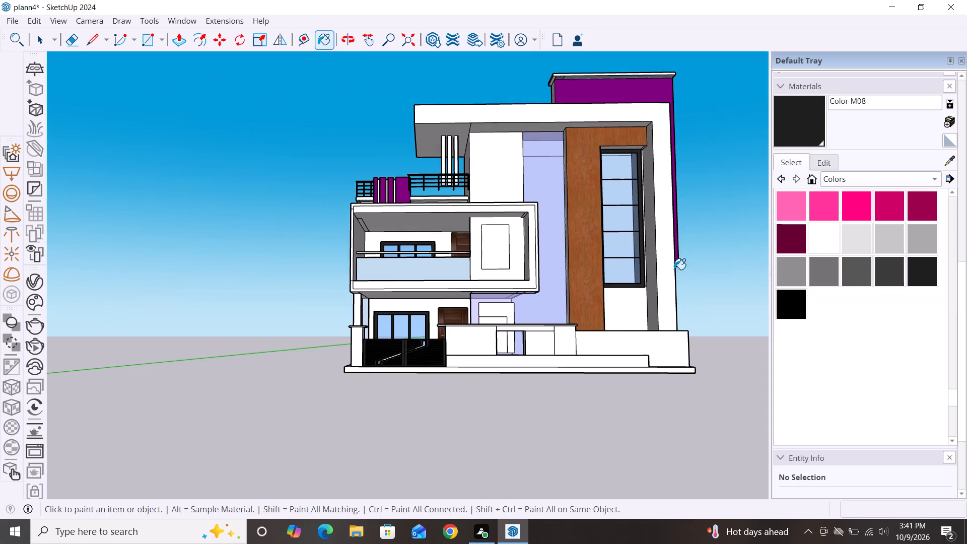
{"action": "middle_click_drag", "start_coordinate": [677, 275], "coordinate": [683, 324]}
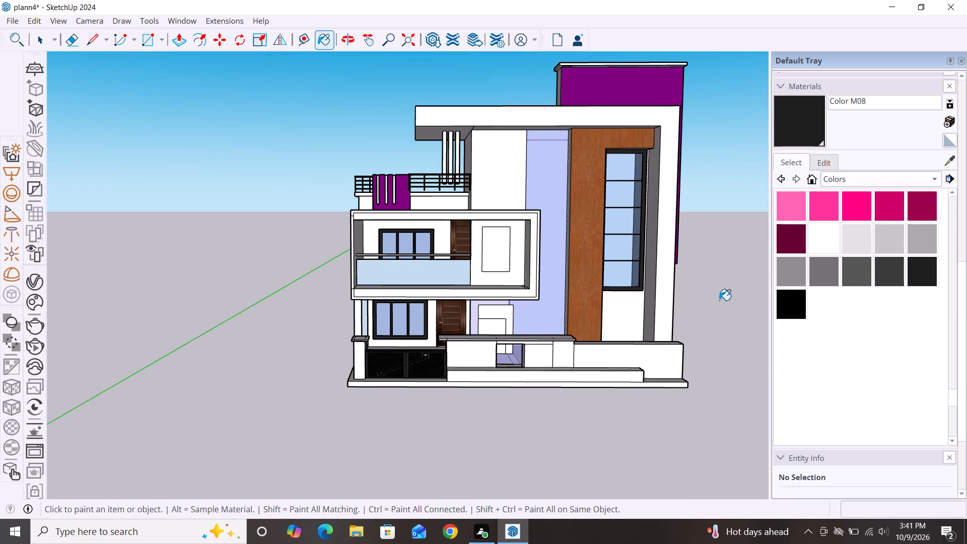
{"action": "key", "text": "space"}
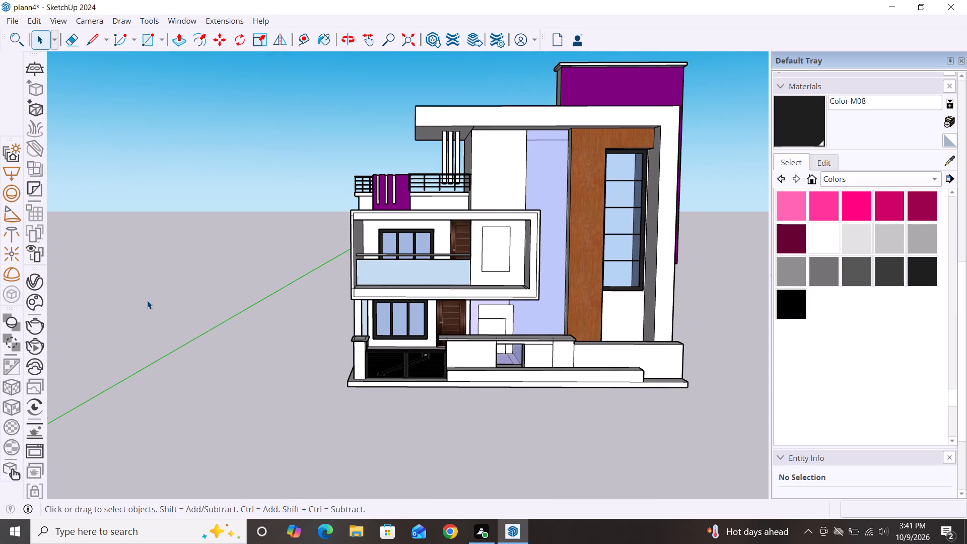
{"action": "scroll", "coordinate": [150, 304], "scroll_direction": "down", "scroll_amount": 1}
{"action": "scroll", "coordinate": [490, 297], "scroll_direction": "down", "scroll_amount": 1}
{"action": "left_click", "coordinate": [205, 364]}
{"action": "left_click", "coordinate": [206, 375]}
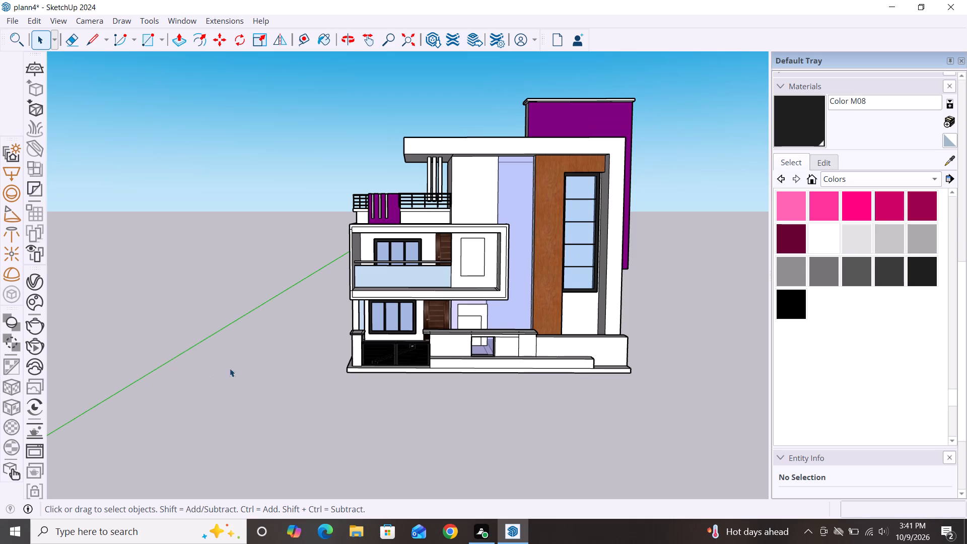
{"action": "scroll", "coordinate": [562, 260], "scroll_direction": "up", "scroll_amount": 4}
{"action": "scroll", "coordinate": [450, 251], "scroll_direction": "down", "scroll_amount": 4}
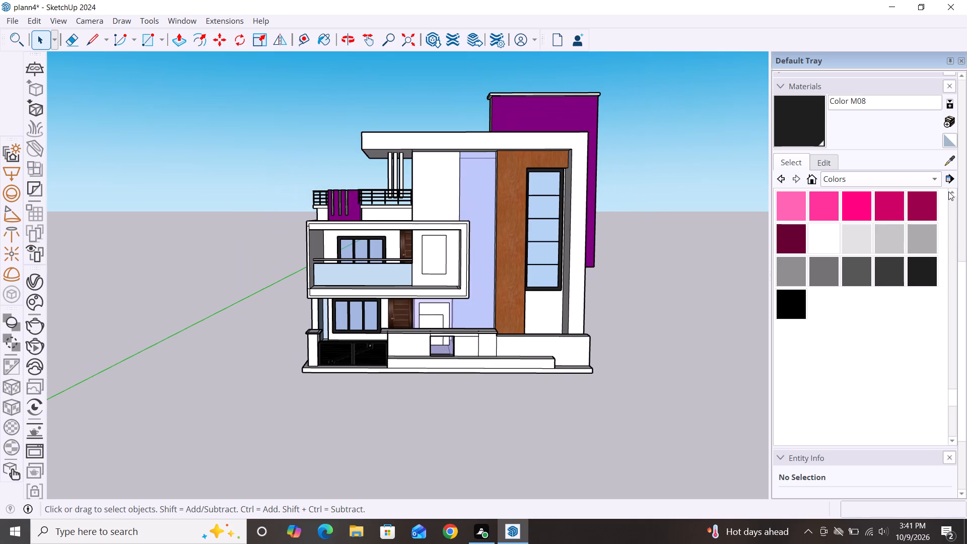
Browse the swatches of the Colors collection for another facade colour.
{"action": "left_click", "coordinate": [795, 163]}
{"action": "left_click", "coordinate": [934, 178]}
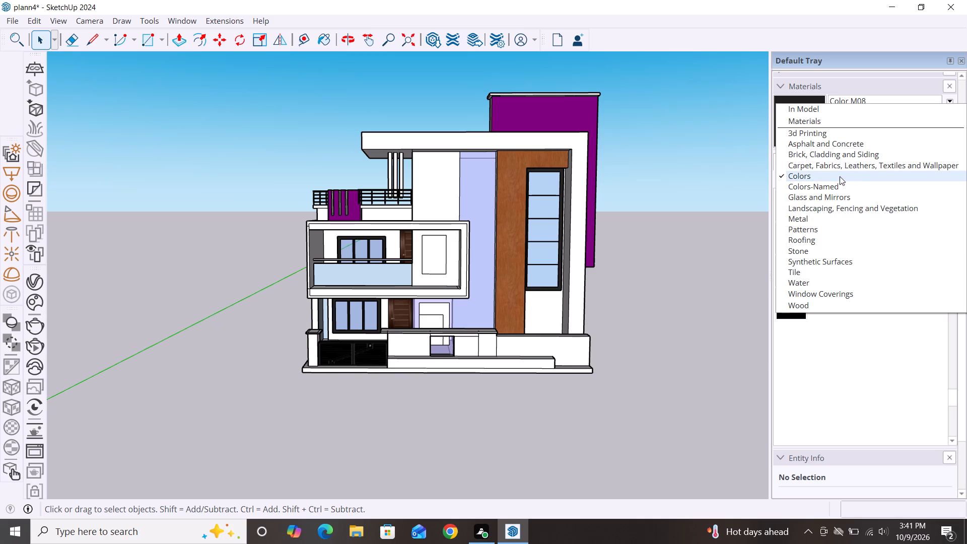
{"action": "left_click", "coordinate": [824, 177]}
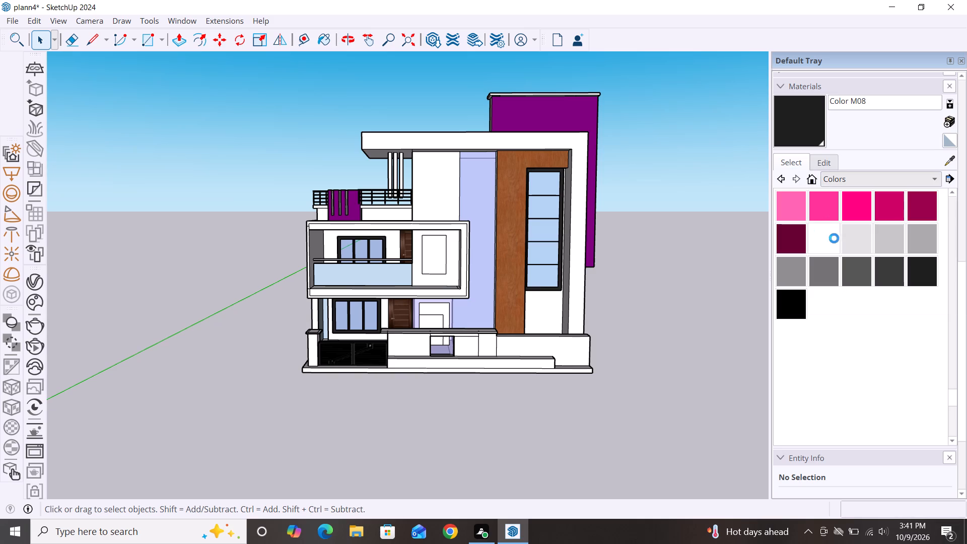
{"action": "scroll", "coordinate": [802, 318], "scroll_direction": "down", "scroll_amount": 6}
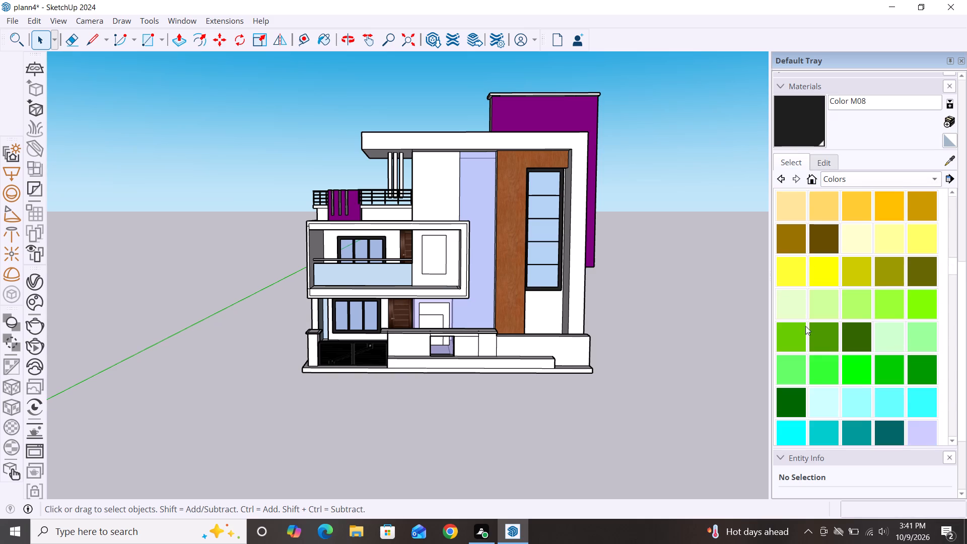
{"action": "scroll", "coordinate": [805, 326], "scroll_direction": "down", "scroll_amount": 4}
{"action": "scroll", "coordinate": [847, 338], "scroll_direction": "down", "scroll_amount": 10}
{"action": "scroll", "coordinate": [845, 324], "scroll_direction": "up", "scroll_amount": 1}
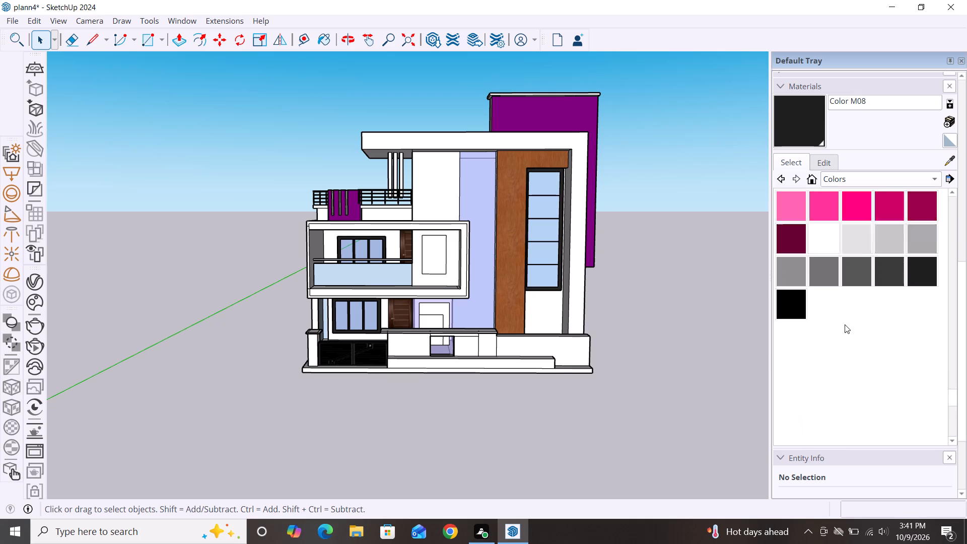
{"action": "scroll", "coordinate": [845, 324], "scroll_direction": "up", "scroll_amount": 7}
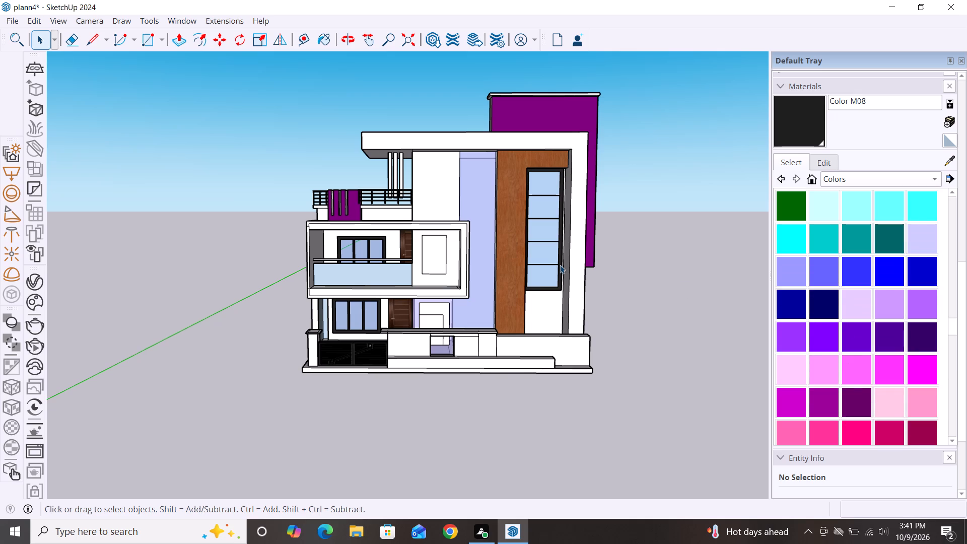
Examine the front facade's walls, balcony box, boundary wall and windows from several angles and distances.
{"action": "scroll", "coordinate": [558, 279], "scroll_direction": "up", "scroll_amount": 9}
{"action": "middle_click_drag", "start_coordinate": [535, 288], "coordinate": [591, 289]}
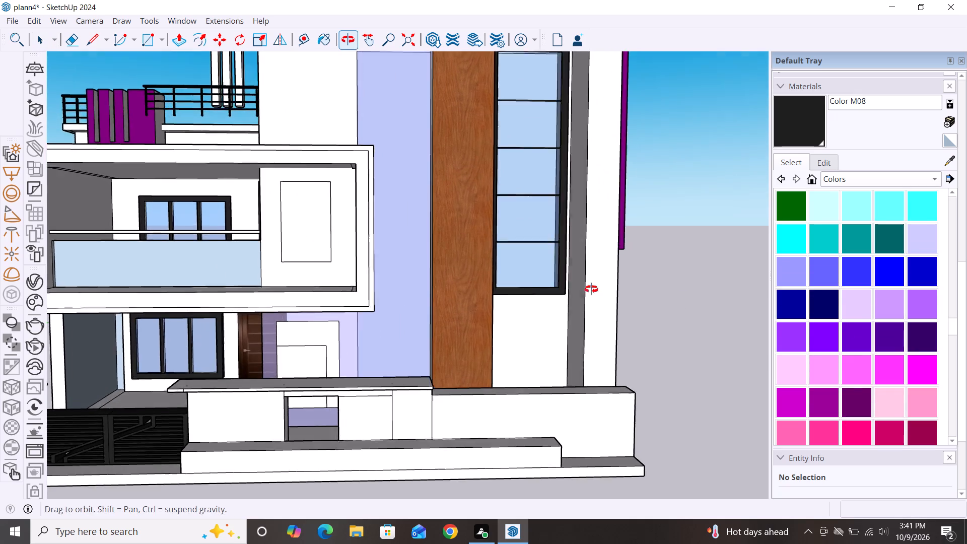
{"action": "middle_click_drag", "start_coordinate": [591, 289], "coordinate": [476, 343]}
{"action": "scroll", "coordinate": [658, 266], "scroll_direction": "down", "scroll_amount": 3}
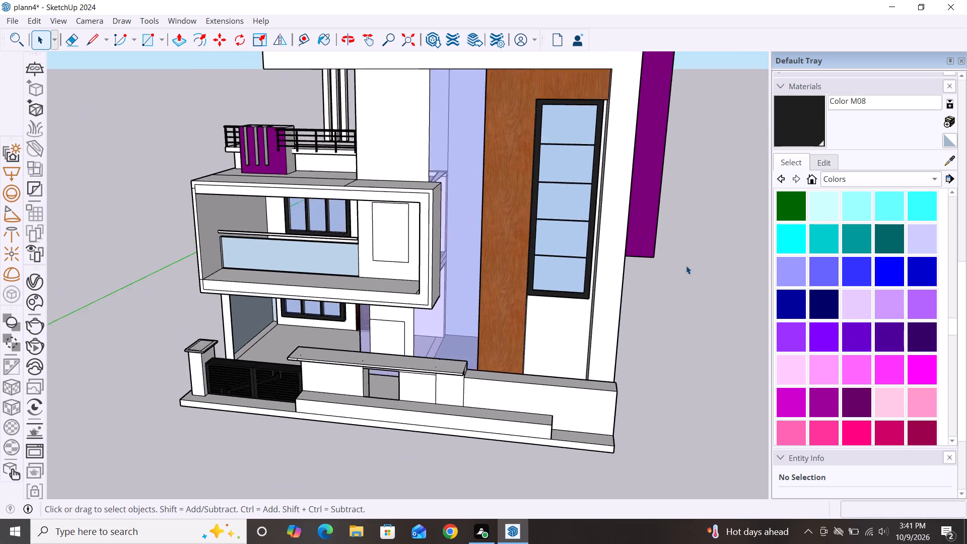
{"action": "scroll", "coordinate": [686, 265], "scroll_direction": "down", "scroll_amount": 1}
{"action": "scroll", "coordinate": [731, 255], "scroll_direction": "down", "scroll_amount": 3}
{"action": "middle_click_drag", "start_coordinate": [590, 308], "coordinate": [618, 242]}
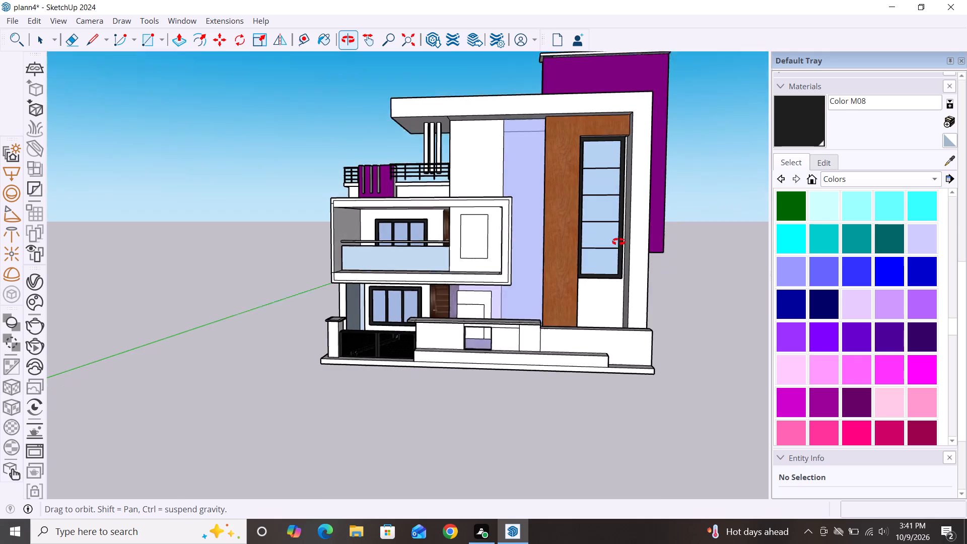
{"action": "middle_click_drag", "start_coordinate": [618, 242], "coordinate": [638, 256]}
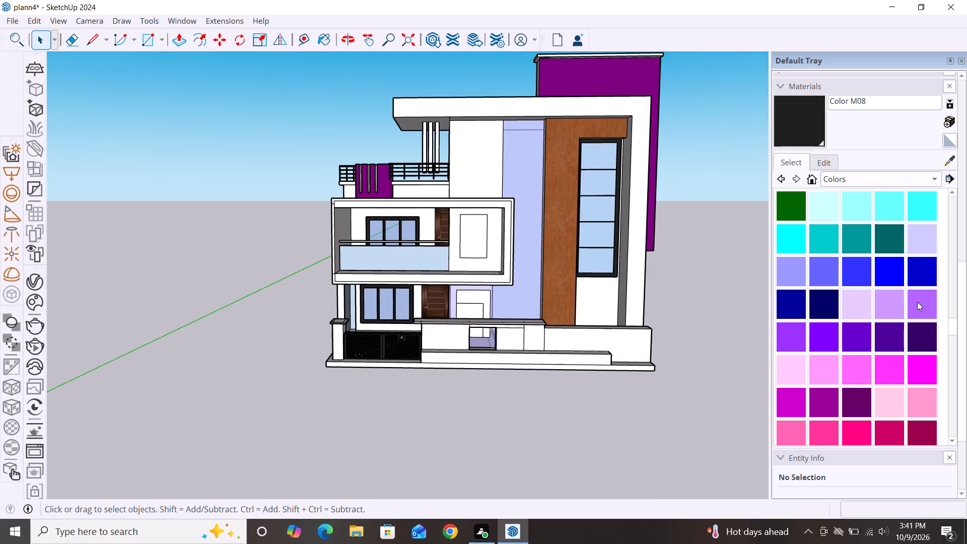
{"action": "scroll", "coordinate": [568, 296], "scroll_direction": "down", "scroll_amount": 2}
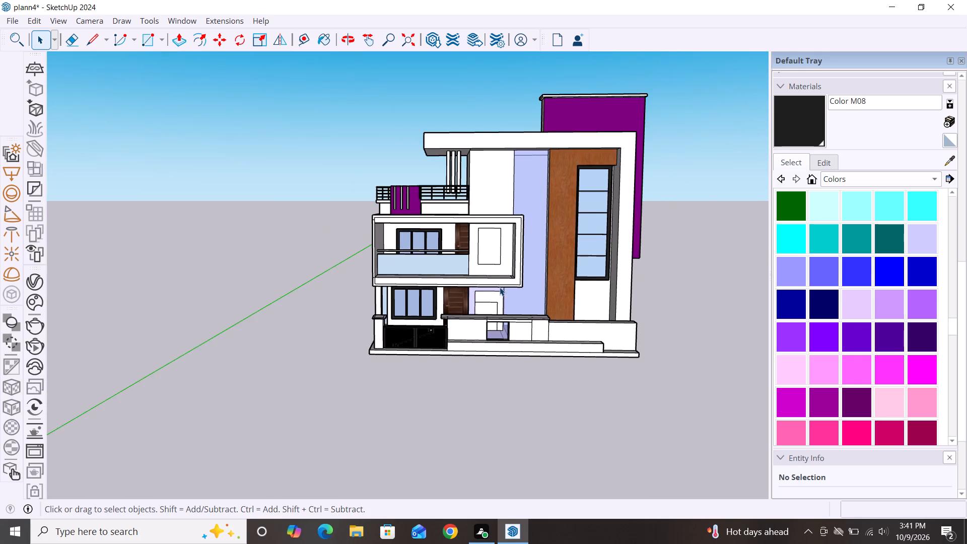
{"action": "scroll", "coordinate": [500, 286], "scroll_direction": "up", "scroll_amount": 4}
{"action": "scroll", "coordinate": [400, 262], "scroll_direction": "down", "scroll_amount": 2}
{"action": "scroll", "coordinate": [498, 207], "scroll_direction": "up", "scroll_amount": 2}
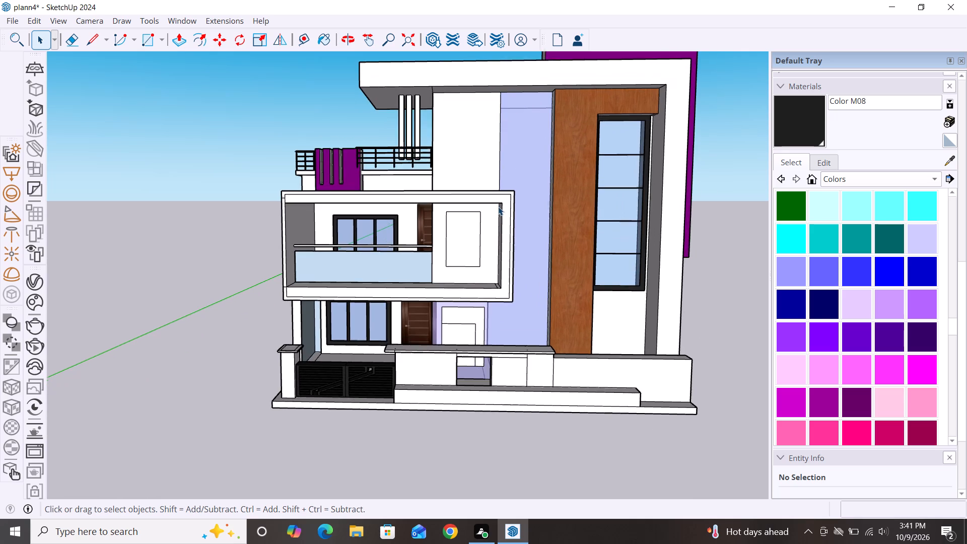
{"action": "scroll", "coordinate": [456, 209], "scroll_direction": "down", "scroll_amount": 1}
{"action": "middle_click_drag", "start_coordinate": [362, 293], "coordinate": [465, 302]}
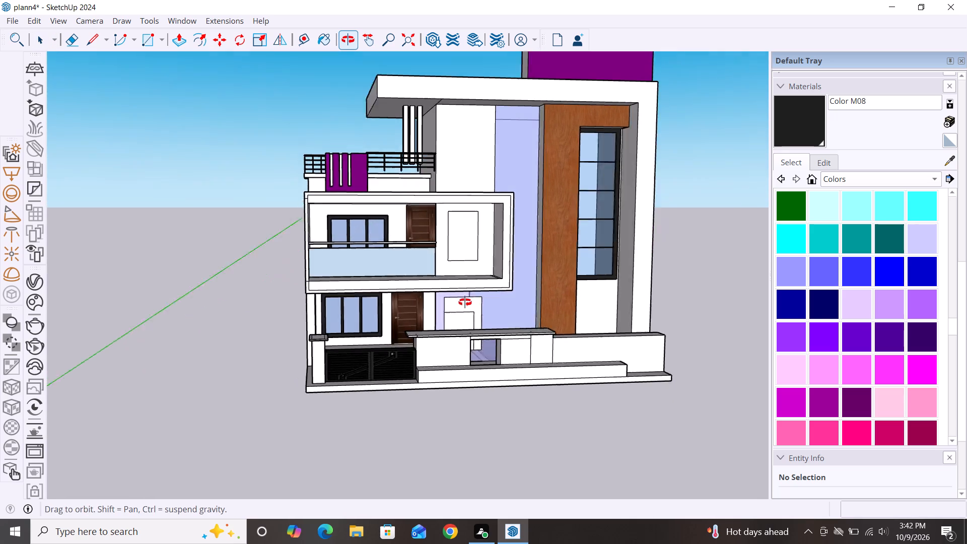
Push/Pull the inner face of the first-floor balcony box's side wall inward, thickening the wall on the window side.
{"action": "middle_click_drag", "start_coordinate": [465, 302], "coordinate": [457, 299]}
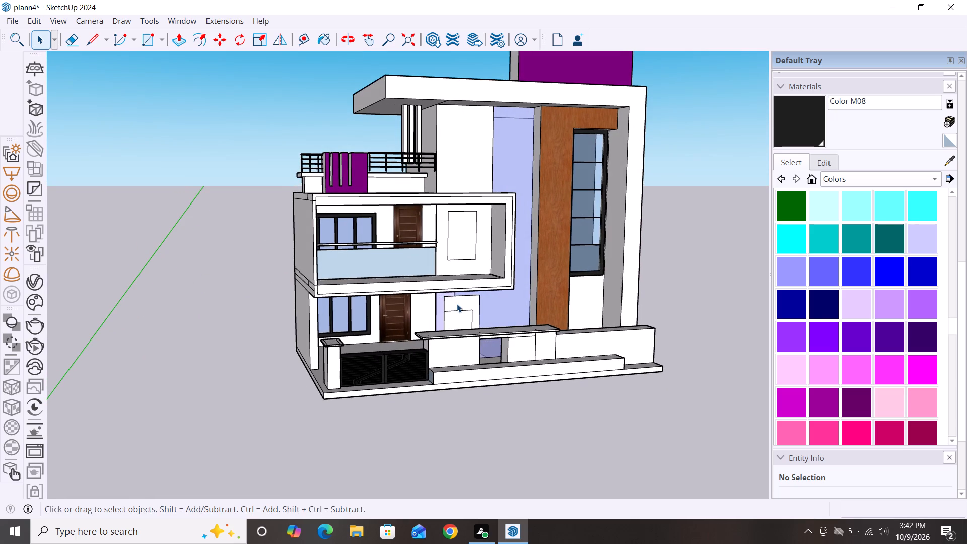
{"action": "scroll", "coordinate": [471, 321], "scroll_direction": "down", "scroll_amount": 1}
{"action": "middle_click_drag", "start_coordinate": [493, 354], "coordinate": [357, 338]}
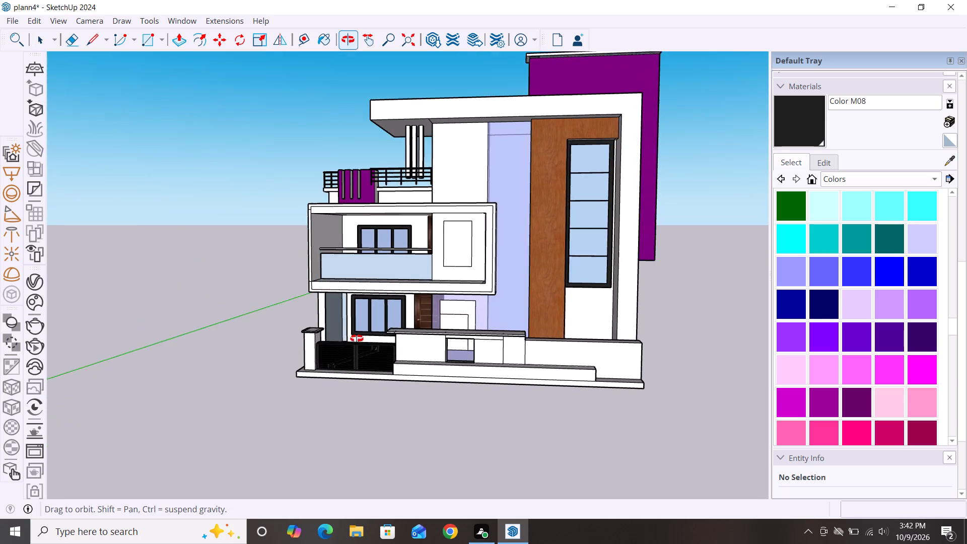
{"action": "middle_click_drag", "start_coordinate": [357, 338], "coordinate": [353, 339]}
{"action": "scroll", "coordinate": [330, 222], "scroll_direction": "up", "scroll_amount": 9}
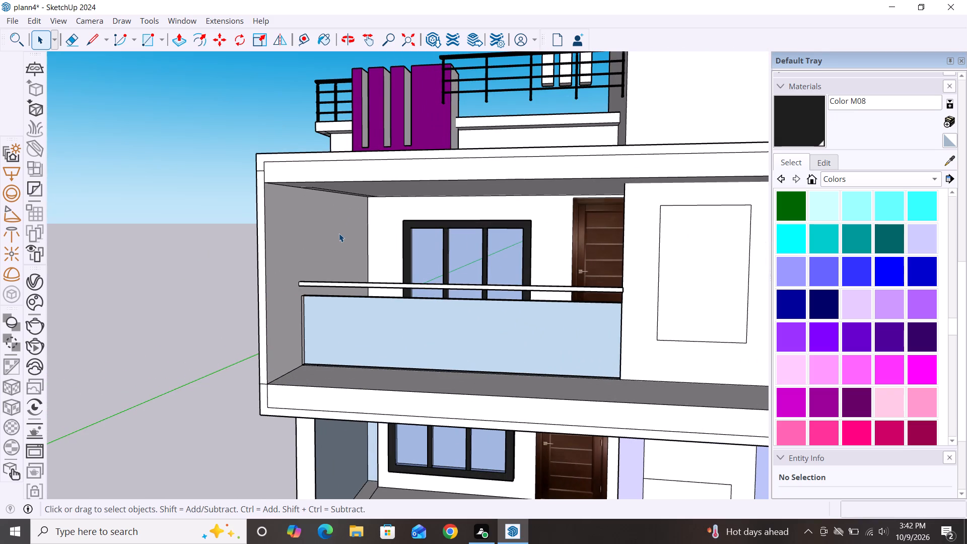
{"action": "scroll", "coordinate": [299, 313], "scroll_direction": "down", "scroll_amount": 2}
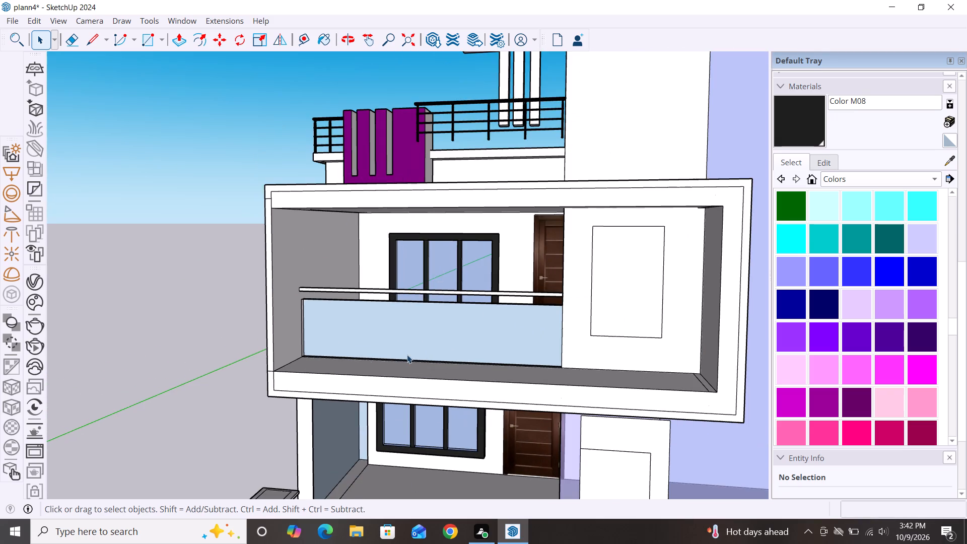
{"action": "scroll", "coordinate": [407, 355], "scroll_direction": "down", "scroll_amount": 4}
{"action": "middle_click_drag", "start_coordinate": [523, 414], "coordinate": [601, 425]}
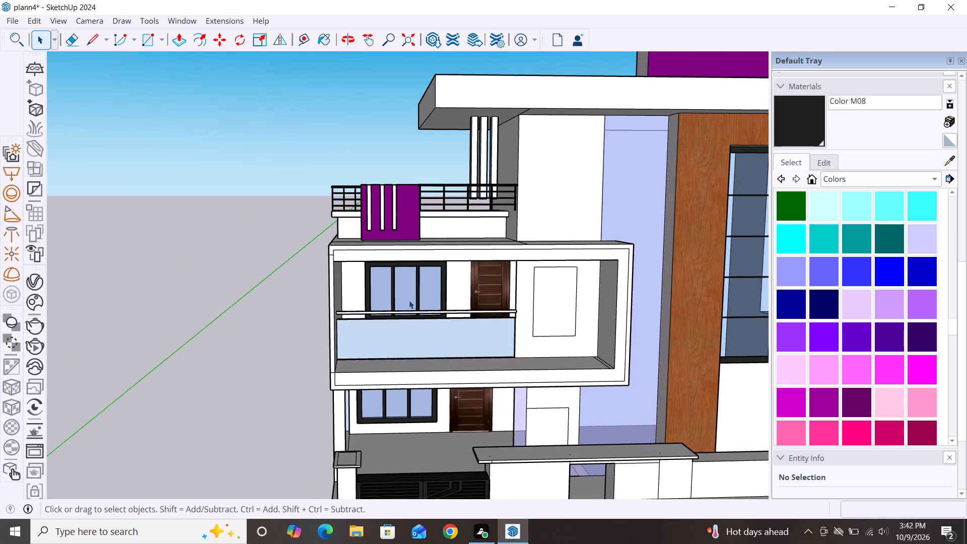
{"action": "scroll", "coordinate": [353, 275], "scroll_direction": "up", "scroll_amount": 5}
{"action": "middle_click_drag", "start_coordinate": [374, 353], "coordinate": [308, 345]}
{"action": "scroll", "coordinate": [296, 306], "scroll_direction": "up", "scroll_amount": 3}
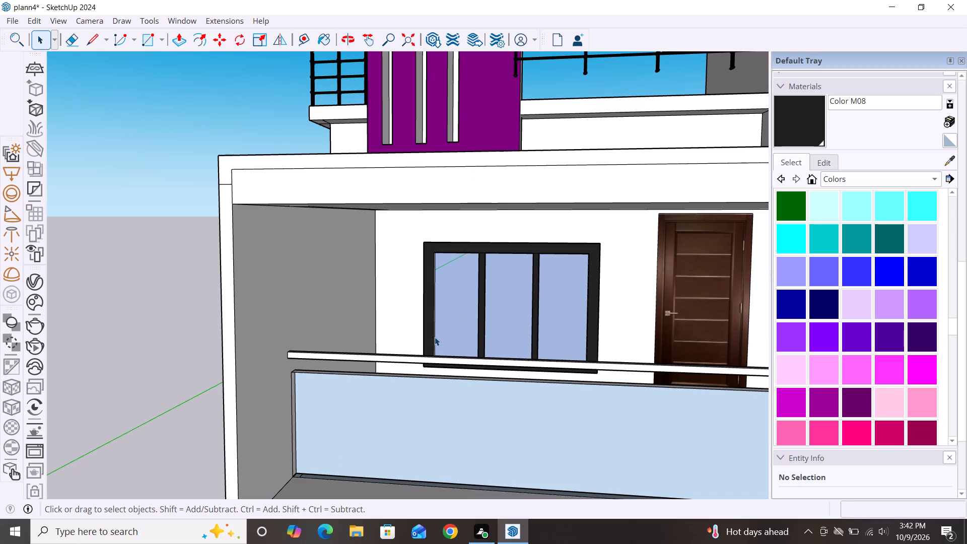
{"action": "key", "text": "p"}
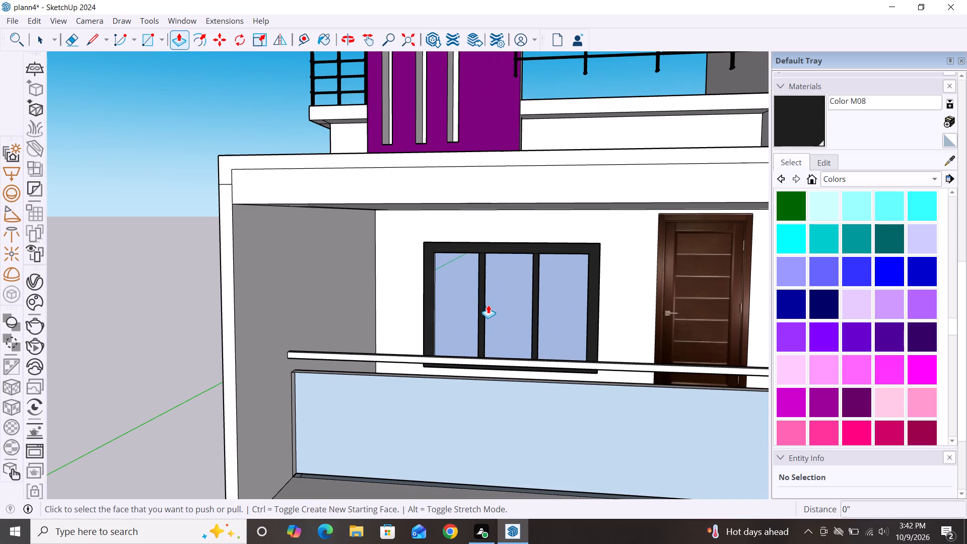
{"action": "left_click", "coordinate": [328, 302]}
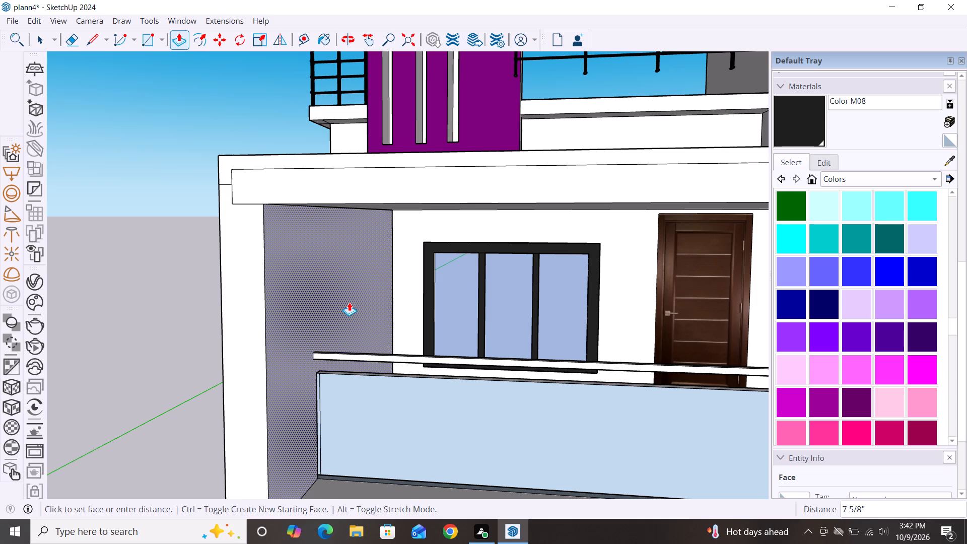
{"action": "double_click", "coordinate": [344, 301]}
{"action": "key", "text": "space"}
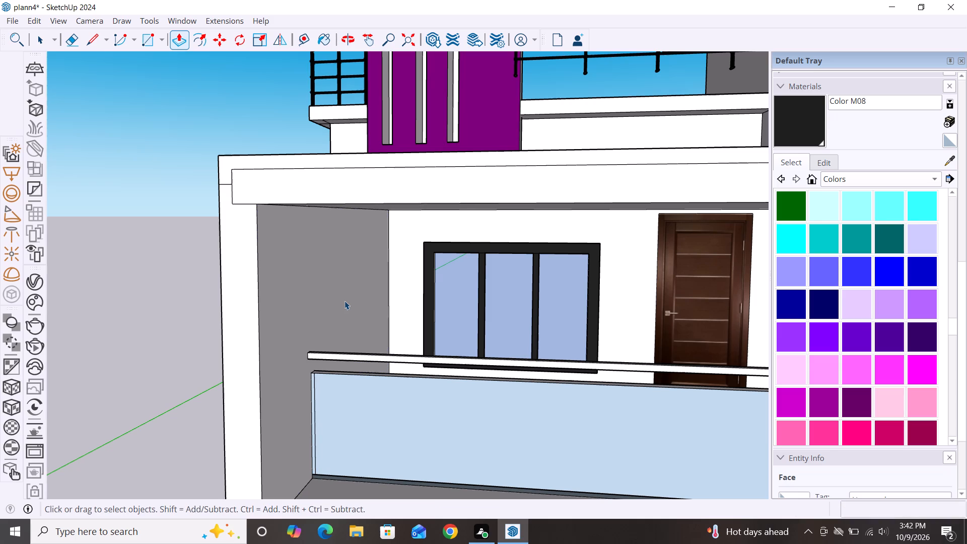
Examine the balcony box frame, terrace parapet and whole front facade from several angles and distances.
{"action": "scroll", "coordinate": [221, 112], "scroll_direction": "down", "scroll_amount": 4}
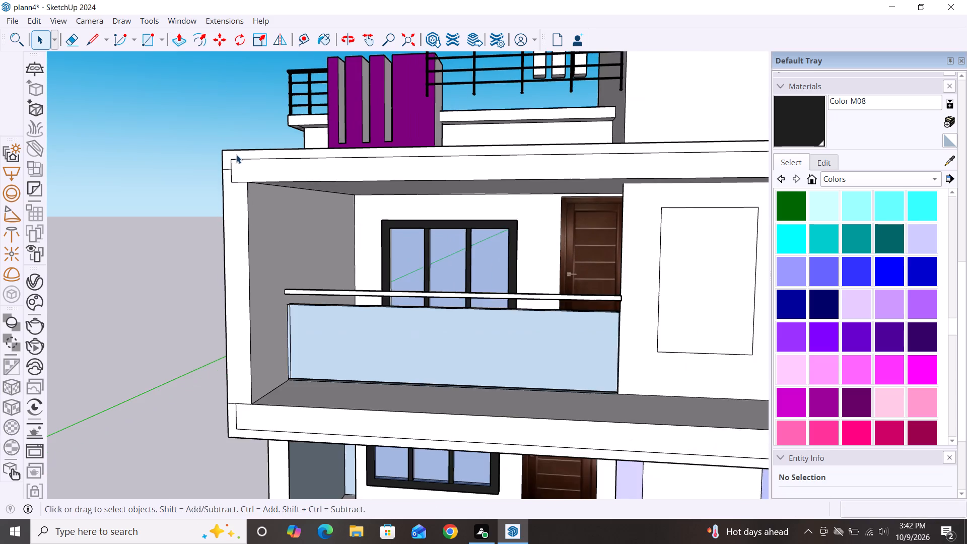
{"action": "scroll", "coordinate": [236, 153], "scroll_direction": "down", "scroll_amount": 6}
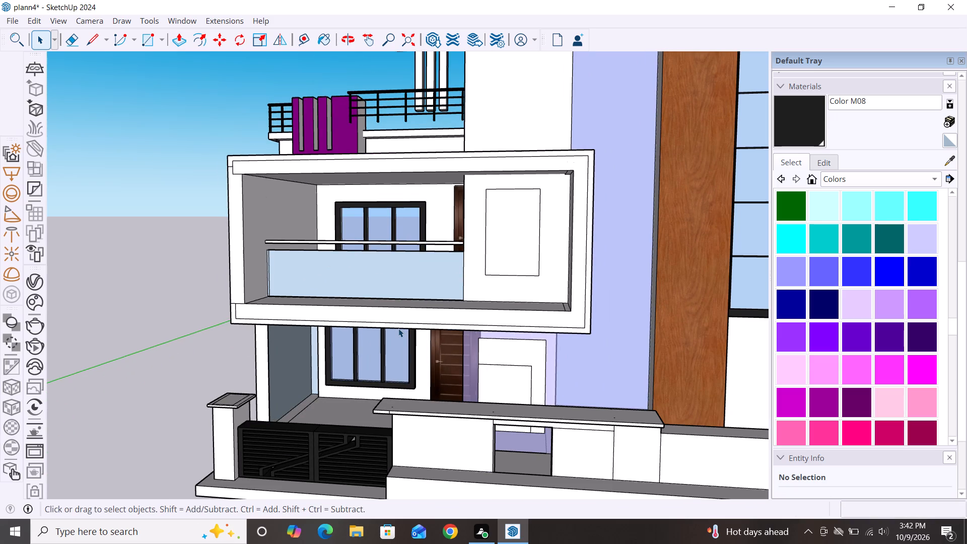
{"action": "middle_click_drag", "start_coordinate": [398, 328], "coordinate": [504, 356]}
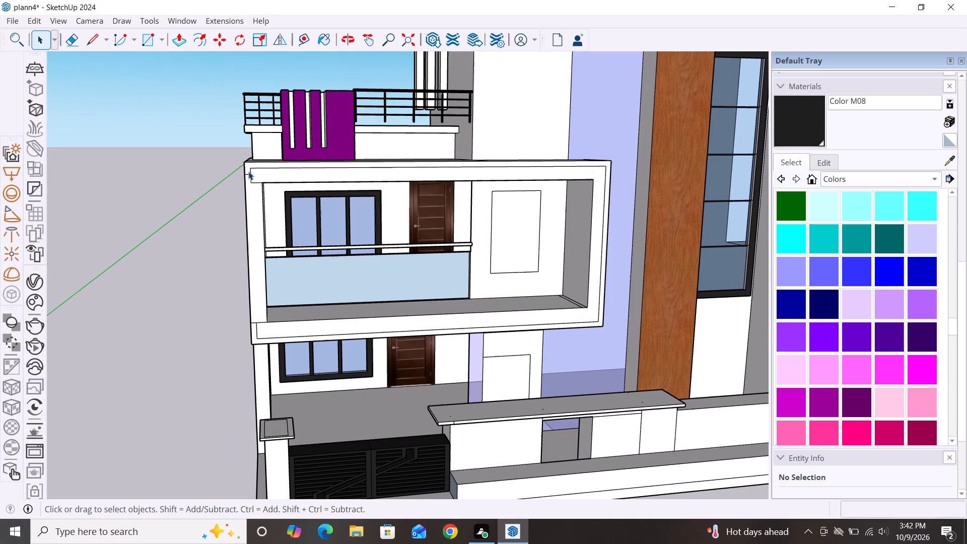
{"action": "scroll", "coordinate": [251, 170], "scroll_direction": "up", "scroll_amount": 7}
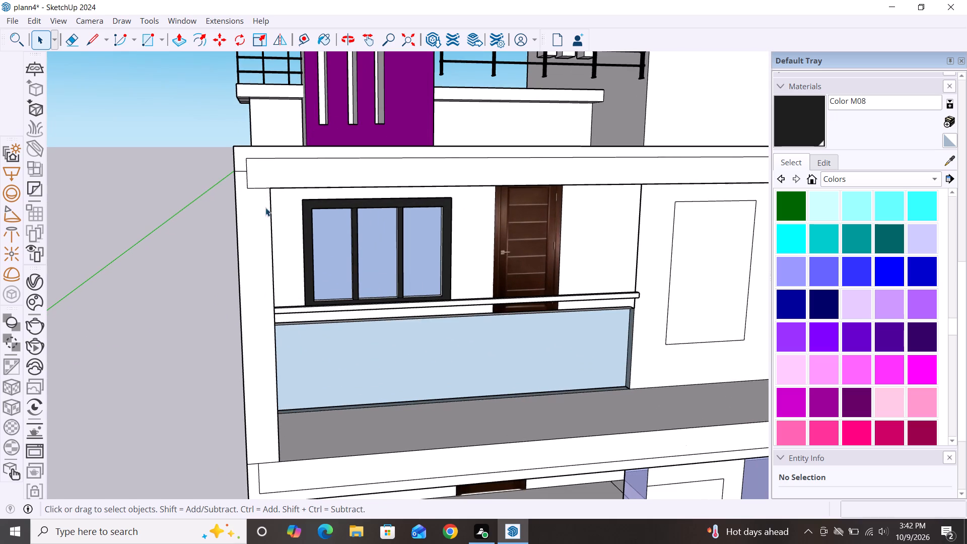
{"action": "scroll", "coordinate": [253, 177], "scroll_direction": "down", "scroll_amount": 4}
{"action": "scroll", "coordinate": [196, 193], "scroll_direction": "down", "scroll_amount": 3}
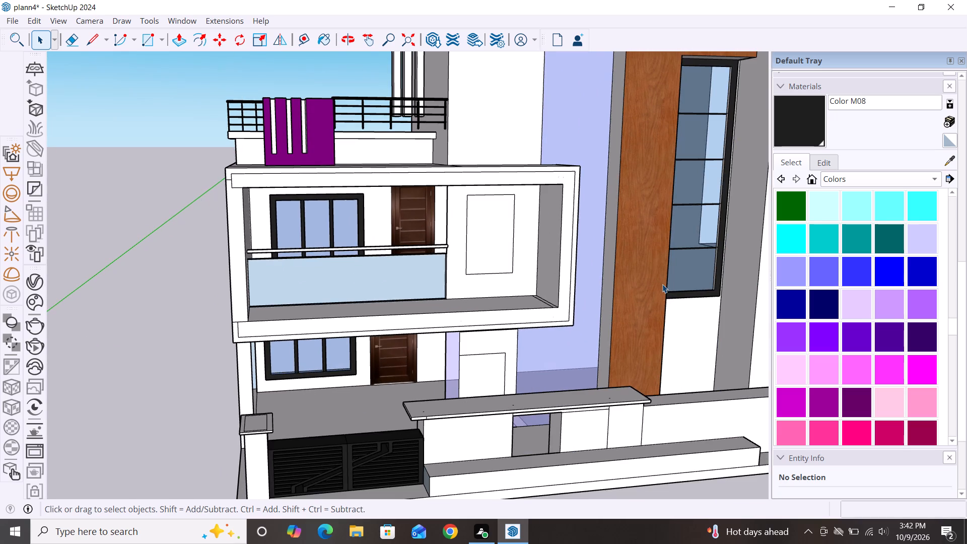
{"action": "scroll", "coordinate": [662, 284], "scroll_direction": "up", "scroll_amount": 1}
{"action": "scroll", "coordinate": [625, 272], "scroll_direction": "down", "scroll_amount": 3}
{"action": "middle_click_drag", "start_coordinate": [588, 336], "coordinate": [514, 285]}
{"action": "scroll", "coordinate": [451, 263], "scroll_direction": "down", "scroll_amount": 5}
{"action": "middle_click_drag", "start_coordinate": [497, 294], "coordinate": [529, 345]}
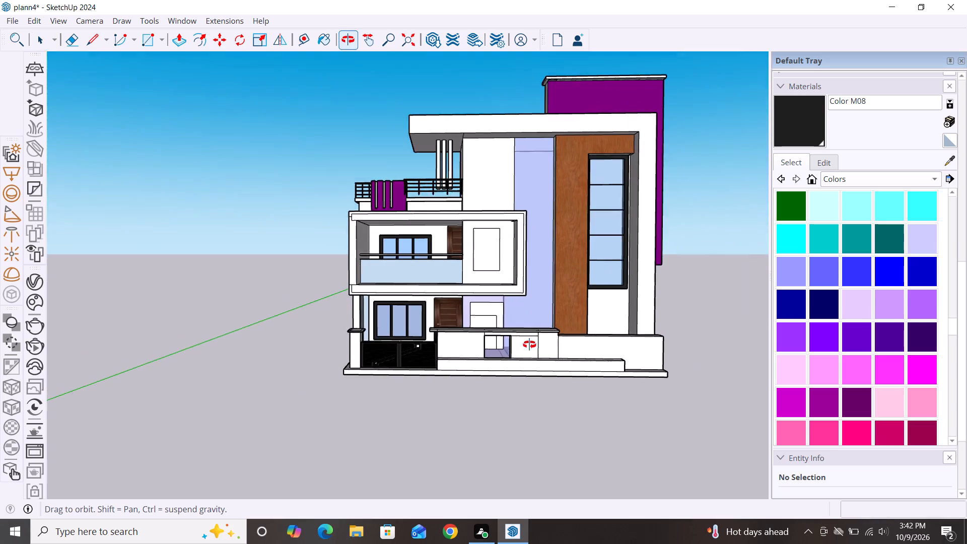
{"action": "middle_click_drag", "start_coordinate": [529, 345], "coordinate": [530, 346]}
{"action": "scroll", "coordinate": [455, 184], "scroll_direction": "up", "scroll_amount": 7}
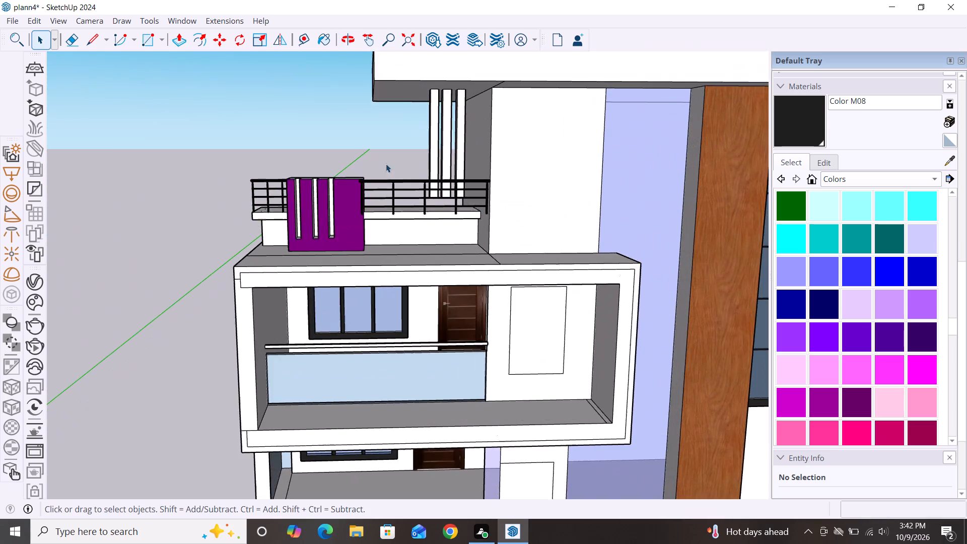
{"action": "scroll", "coordinate": [341, 165], "scroll_direction": "down", "scroll_amount": 6}
{"action": "scroll", "coordinate": [630, 273], "scroll_direction": "down", "scroll_amount": 2}
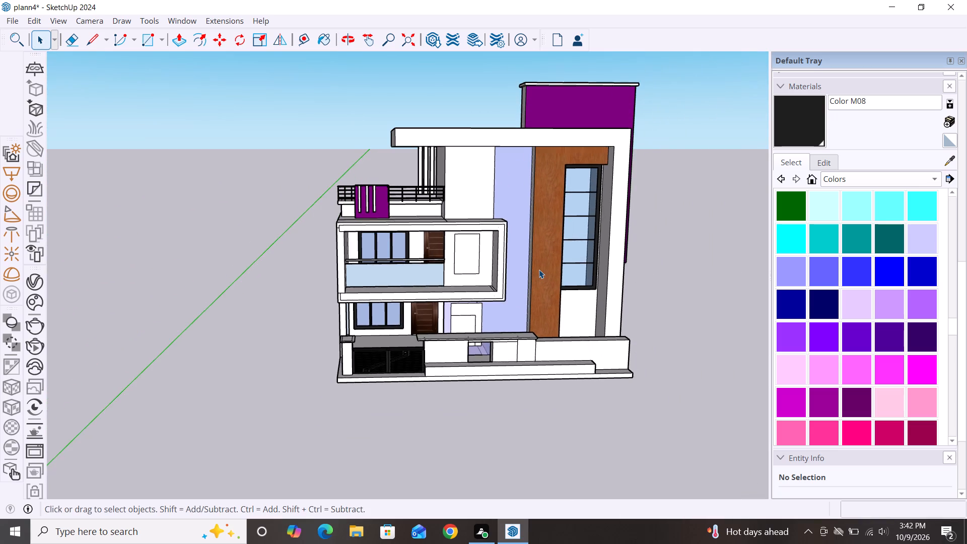
{"action": "scroll", "coordinate": [539, 269], "scroll_direction": "up", "scroll_amount": 4}
{"action": "scroll", "coordinate": [530, 232], "scroll_direction": "down", "scroll_amount": 3}
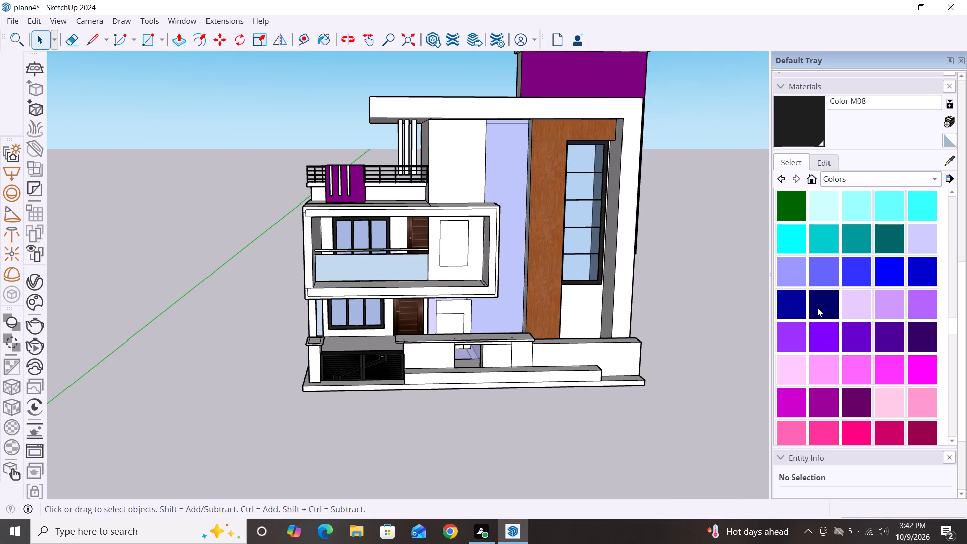
Browse the full range of swatches in the Colors collection for a facade accent colour.
{"action": "scroll", "coordinate": [845, 319], "scroll_direction": "down", "scroll_amount": 8}
{"action": "scroll", "coordinate": [859, 313], "scroll_direction": "up", "scroll_amount": 4}
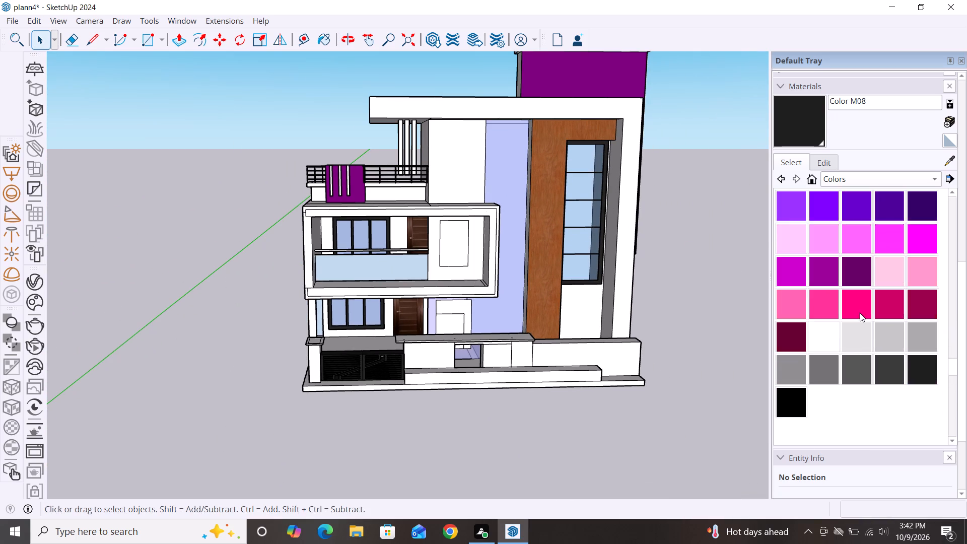
{"action": "scroll", "coordinate": [860, 314], "scroll_direction": "up", "scroll_amount": 4}
{"action": "scroll", "coordinate": [859, 289], "scroll_direction": "up", "scroll_amount": 19}
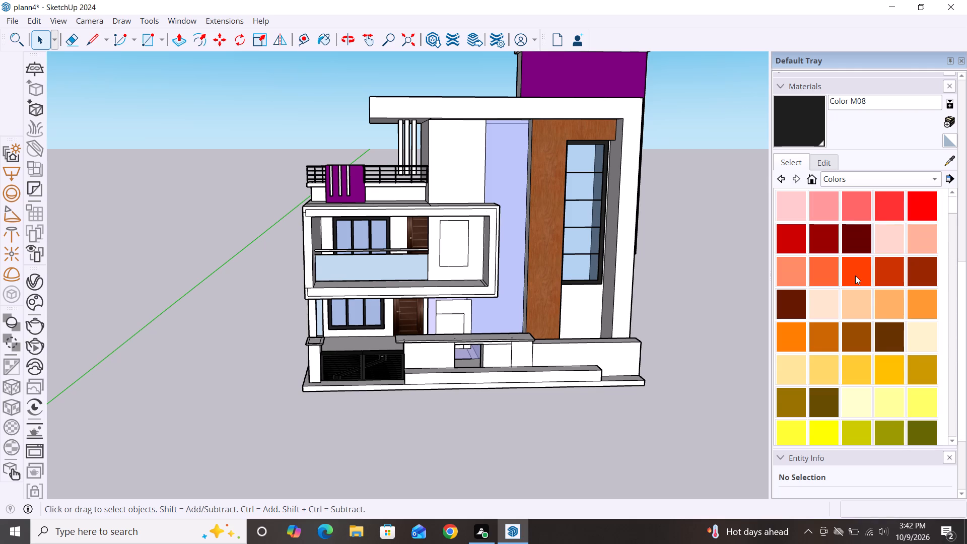
{"action": "scroll", "coordinate": [871, 301], "scroll_direction": "down", "scroll_amount": 13}
{"action": "scroll", "coordinate": [859, 410], "scroll_direction": "down", "scroll_amount": 4}
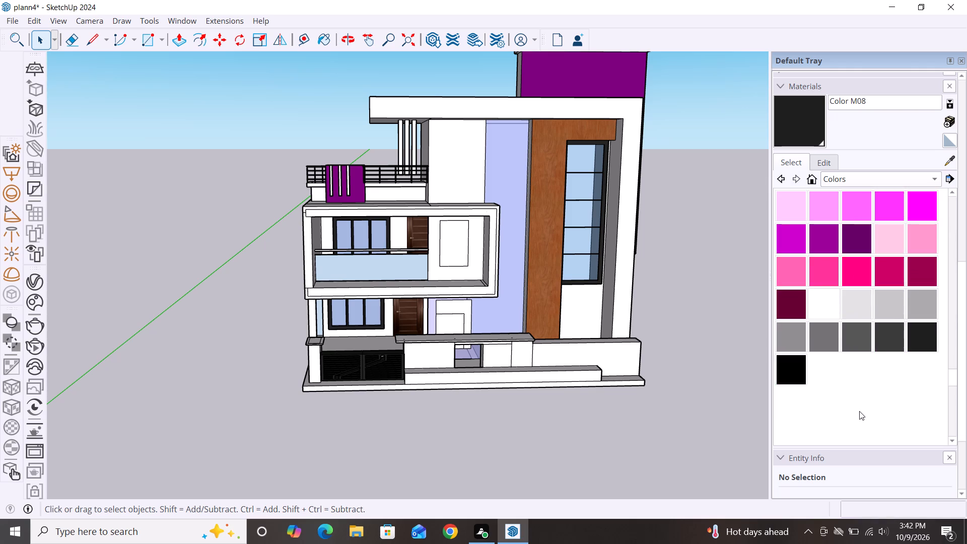
{"action": "scroll", "coordinate": [859, 411], "scroll_direction": "down", "scroll_amount": 3}
{"action": "scroll", "coordinate": [837, 326], "scroll_direction": "up", "scroll_amount": 20}
{"action": "scroll", "coordinate": [841, 326], "scroll_direction": "up", "scroll_amount": 4}
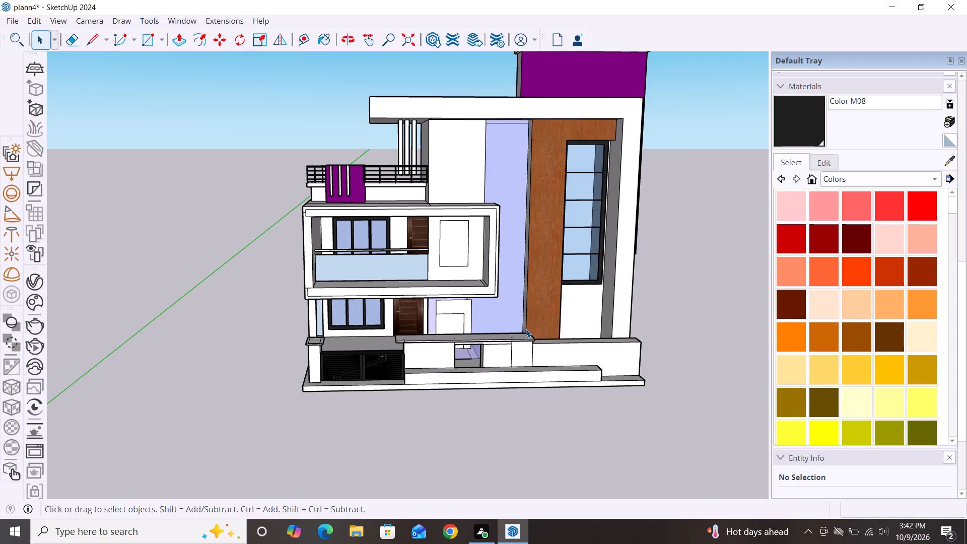
Paint the purple rooftop tower wall with Color K08 from the Colors collection.
{"action": "scroll", "coordinate": [628, 426], "scroll_direction": "down", "scroll_amount": 2}
{"action": "middle_click_drag", "start_coordinate": [625, 428], "coordinate": [582, 402]}
{"action": "double_click", "coordinate": [693, 296]}
{"action": "scroll", "coordinate": [539, 235], "scroll_direction": "down", "scroll_amount": 2}
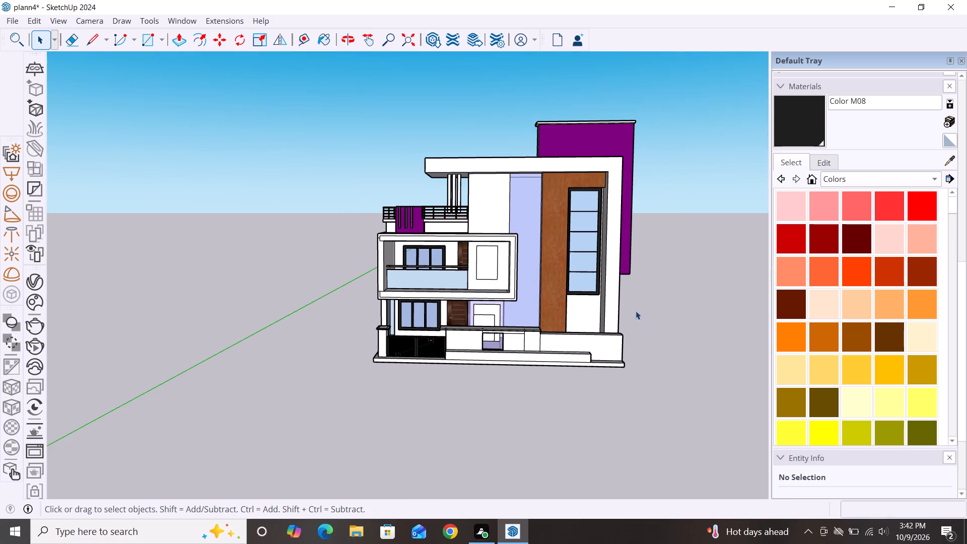
{"action": "middle_click_drag", "start_coordinate": [636, 311], "coordinate": [658, 318]}
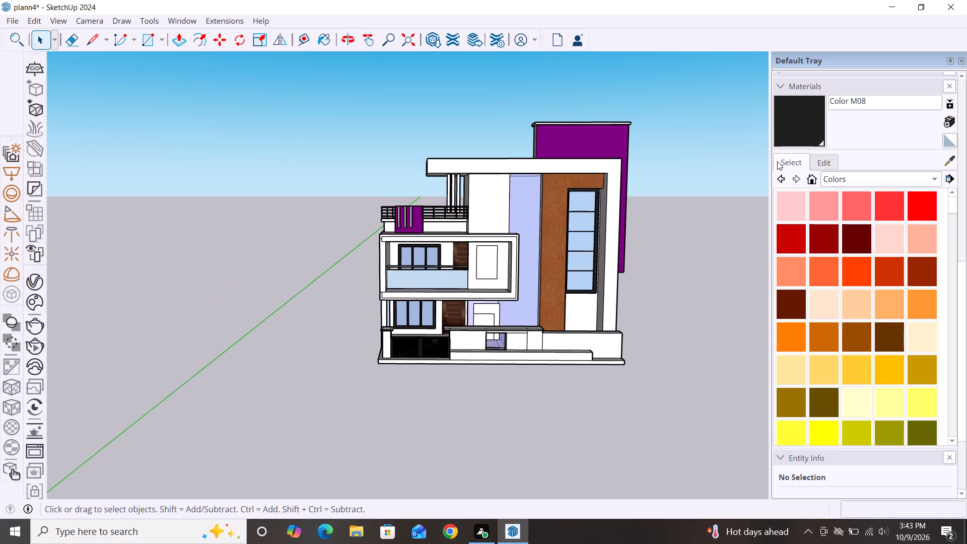
{"action": "scroll", "coordinate": [824, 382], "scroll_direction": "down", "scroll_amount": 8}
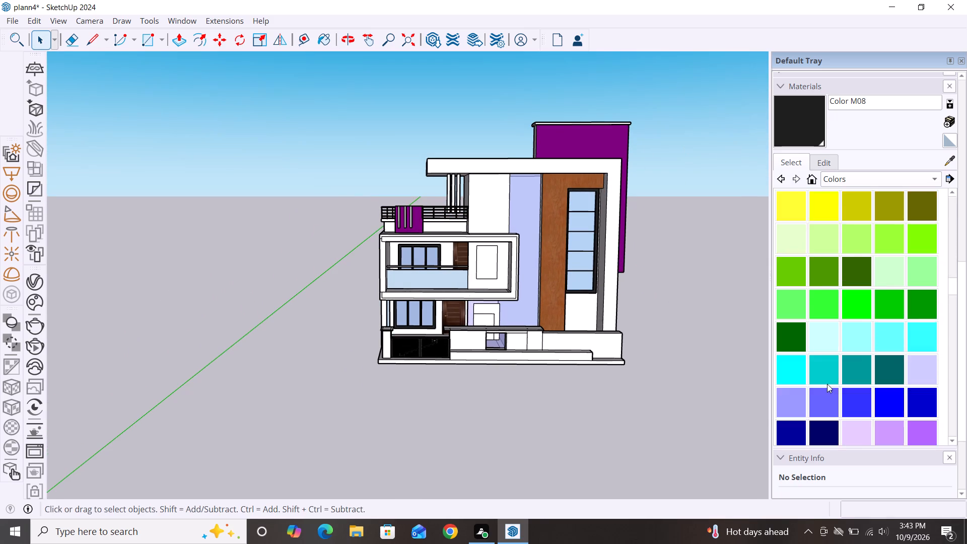
{"action": "scroll", "coordinate": [827, 384], "scroll_direction": "down", "scroll_amount": 7}
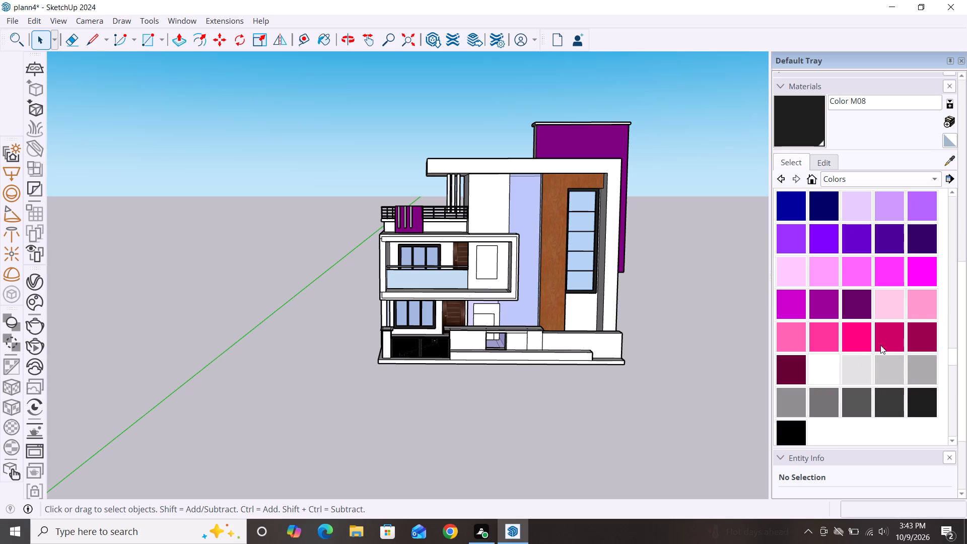
{"action": "double_click", "coordinate": [862, 307]}
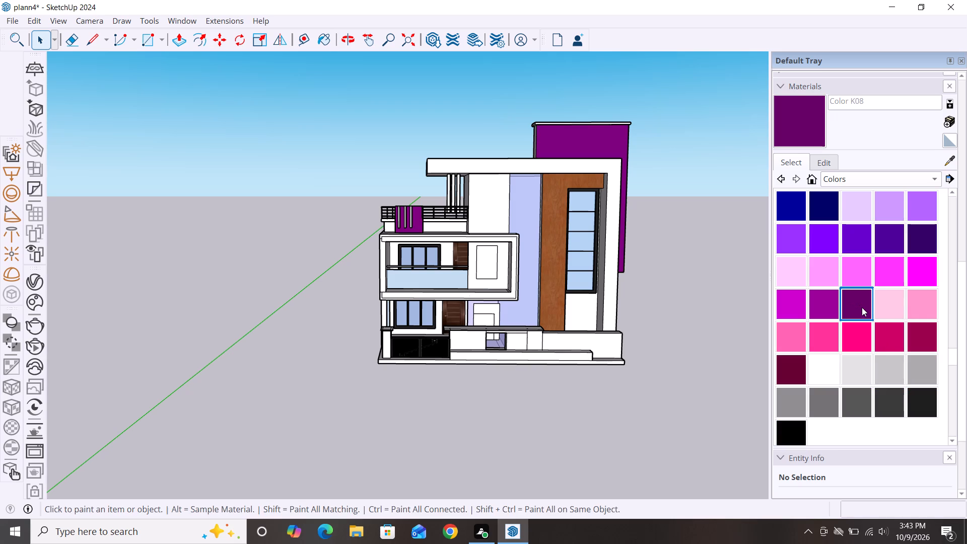
{"action": "left_click", "coordinate": [595, 137]}
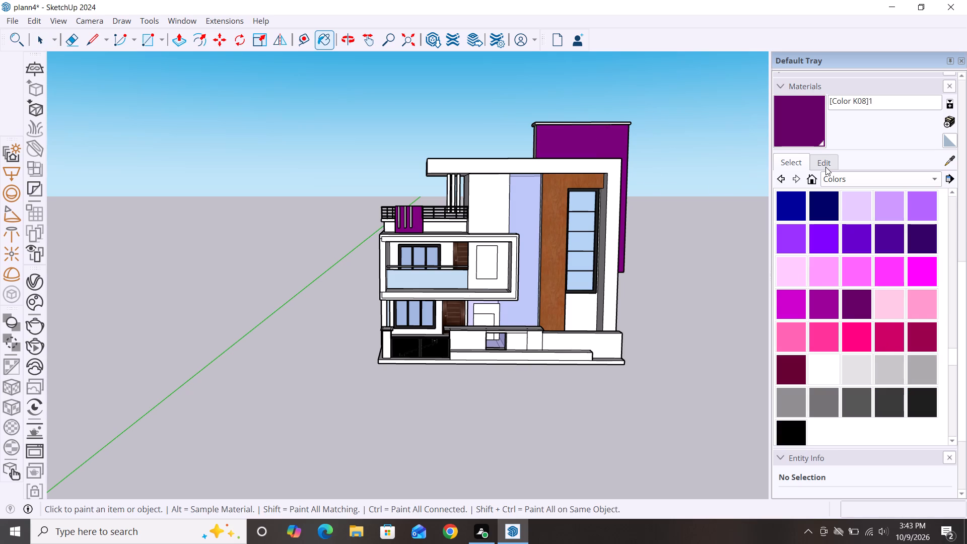
Darken the rooftop tower wall's purple material, setting its RGB values to red 51 and blue 41.
{"action": "left_click", "coordinate": [825, 167]}
{"action": "left_click", "coordinate": [815, 237]}
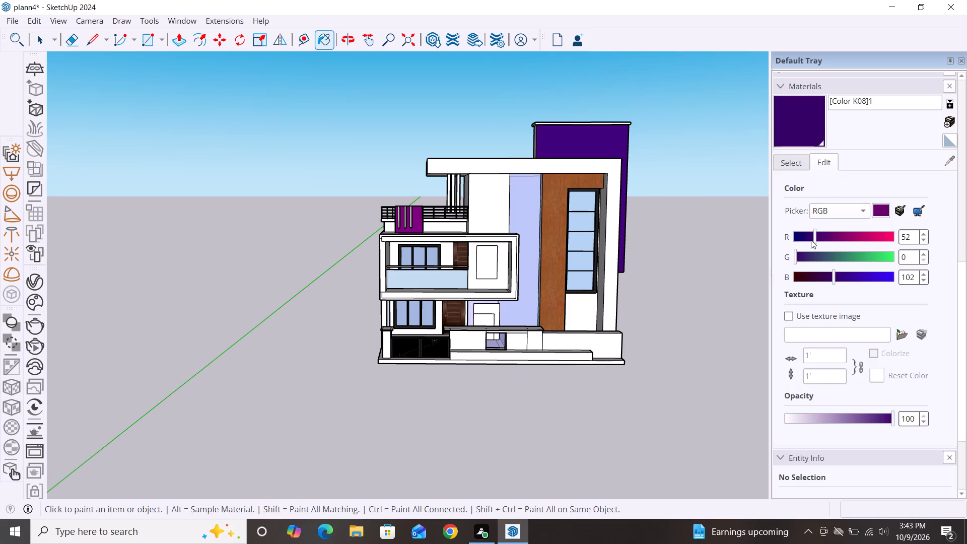
{"action": "double_click", "coordinate": [825, 235]}
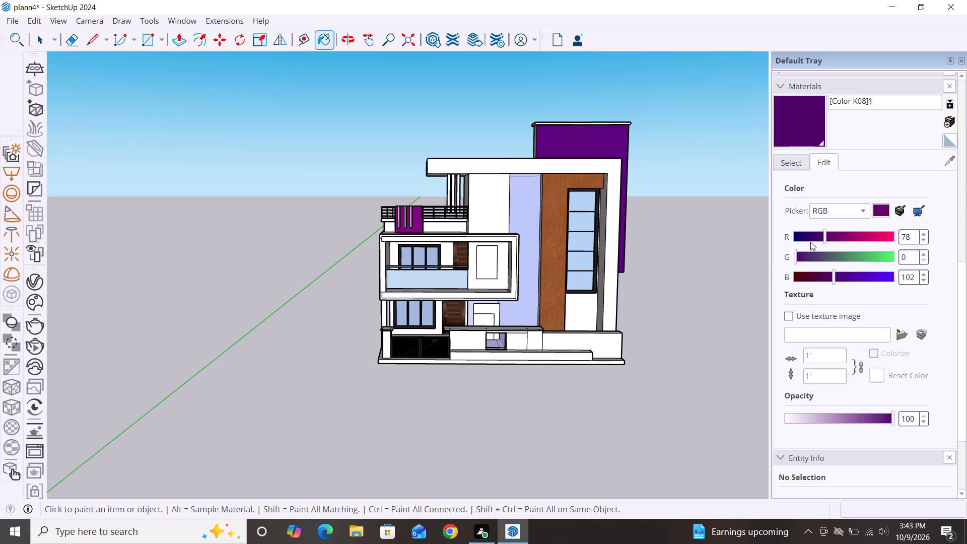
{"action": "left_click", "coordinate": [814, 239]}
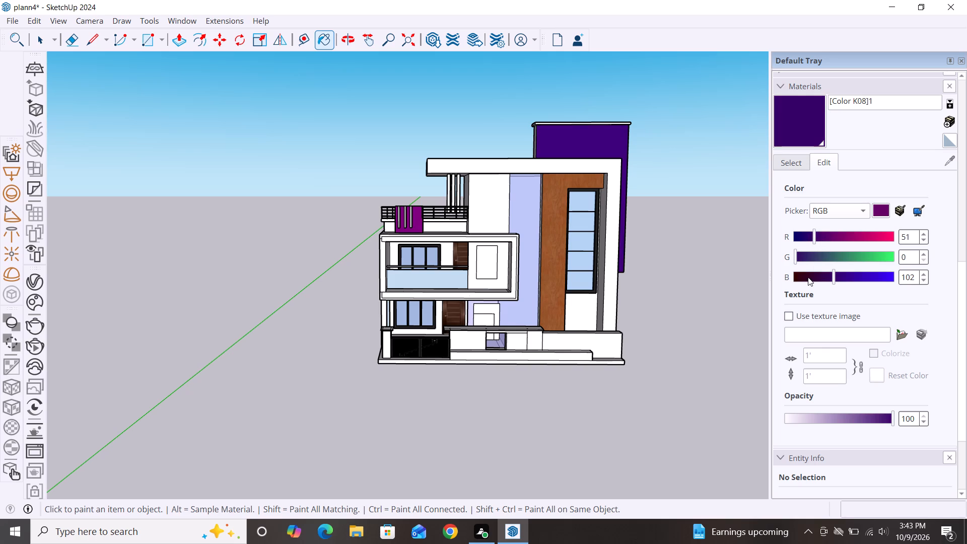
{"action": "left_click", "coordinate": [810, 278]}
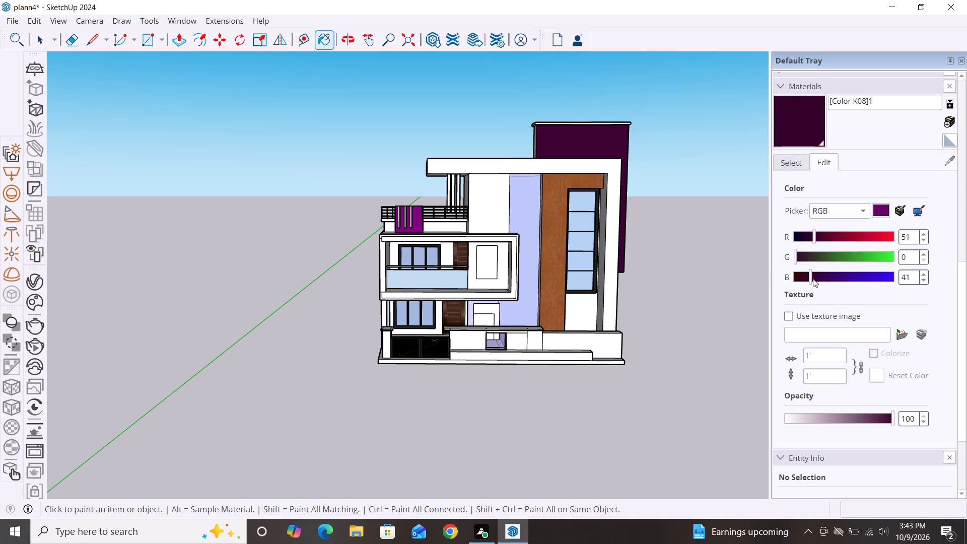
Paint the slotted purple panel on the terrace parapet with the edited material [Color K08]1.
{"action": "left_click", "coordinate": [814, 107]}
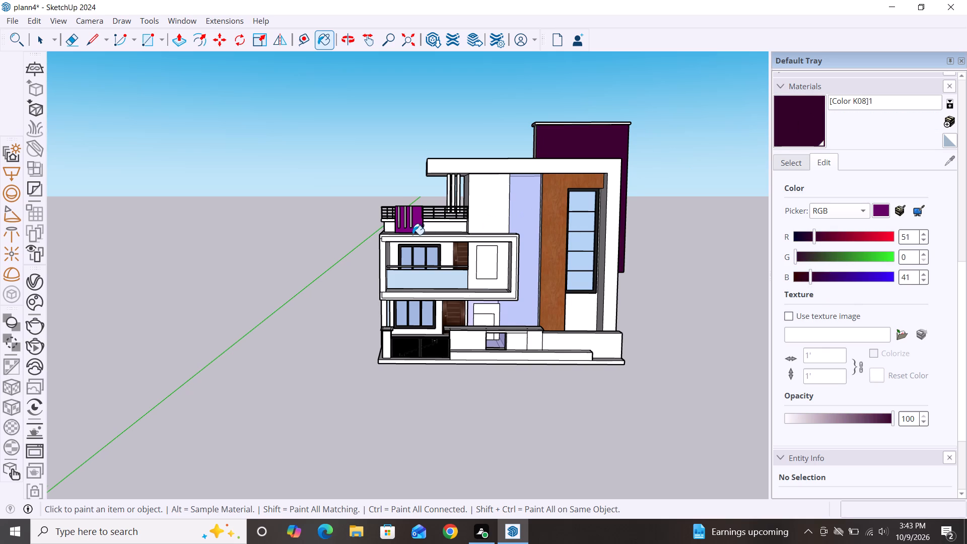
{"action": "scroll", "coordinate": [412, 235], "scroll_direction": "up", "scroll_amount": 4}
{"action": "left_click", "coordinate": [418, 226]}
{"action": "scroll", "coordinate": [464, 248], "scroll_direction": "down", "scroll_amount": 5}
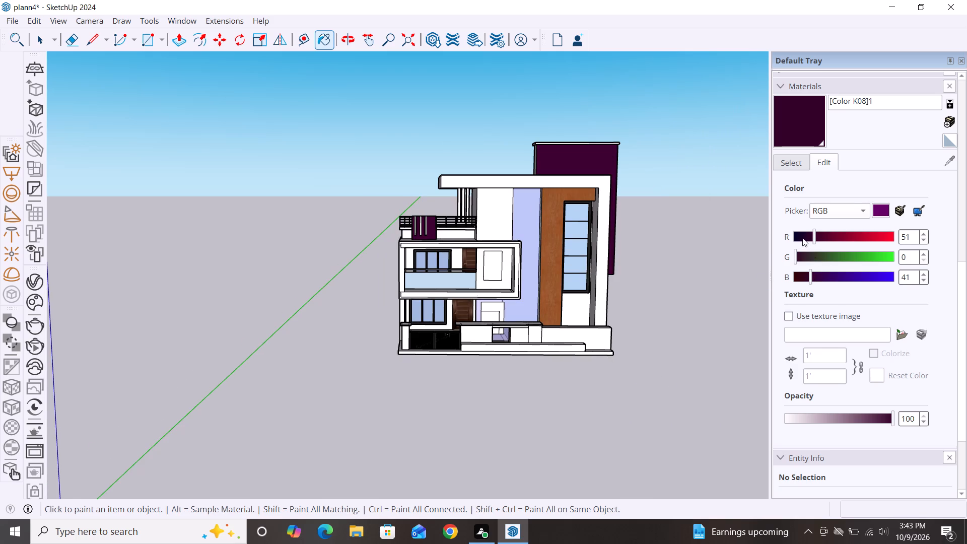
Set the blue value of the [Color K08]1 material to 78.
{"action": "double_click", "coordinate": [824, 276]}
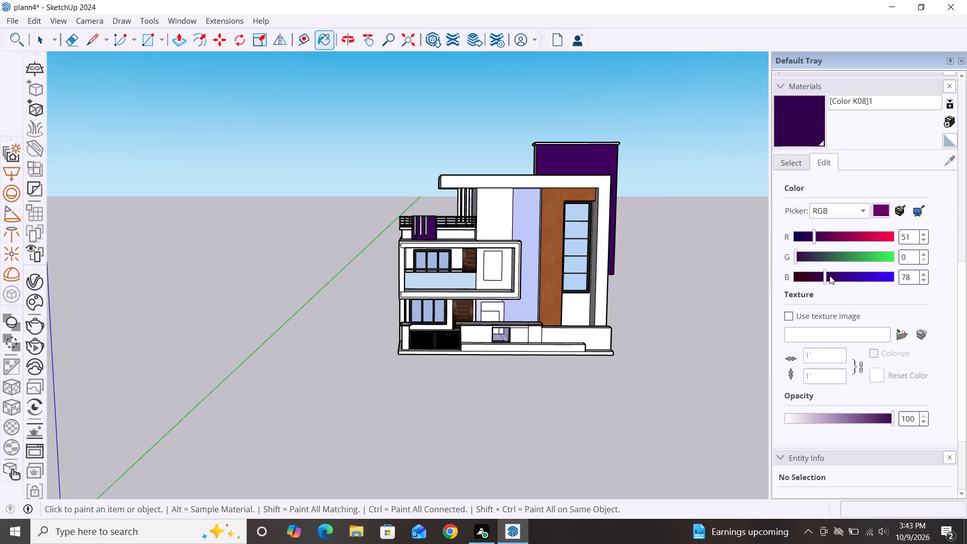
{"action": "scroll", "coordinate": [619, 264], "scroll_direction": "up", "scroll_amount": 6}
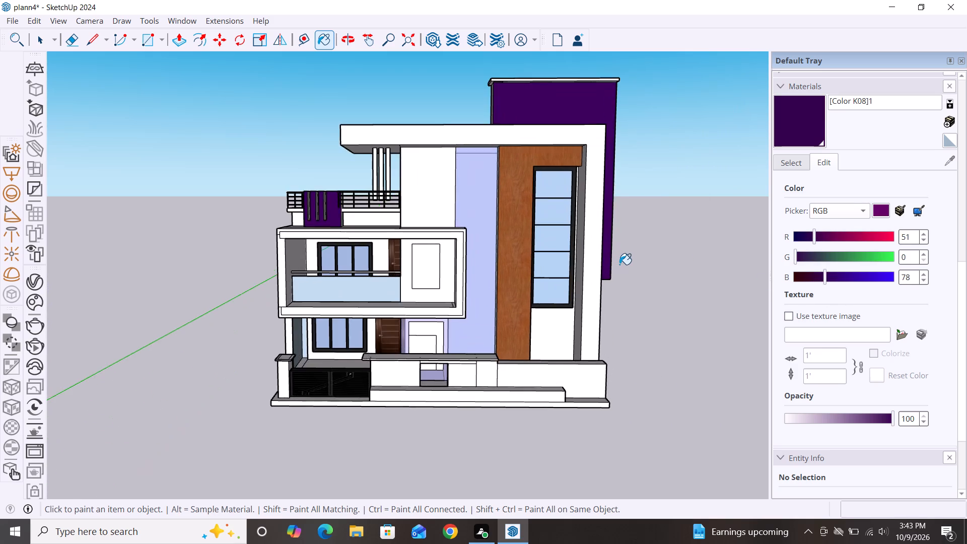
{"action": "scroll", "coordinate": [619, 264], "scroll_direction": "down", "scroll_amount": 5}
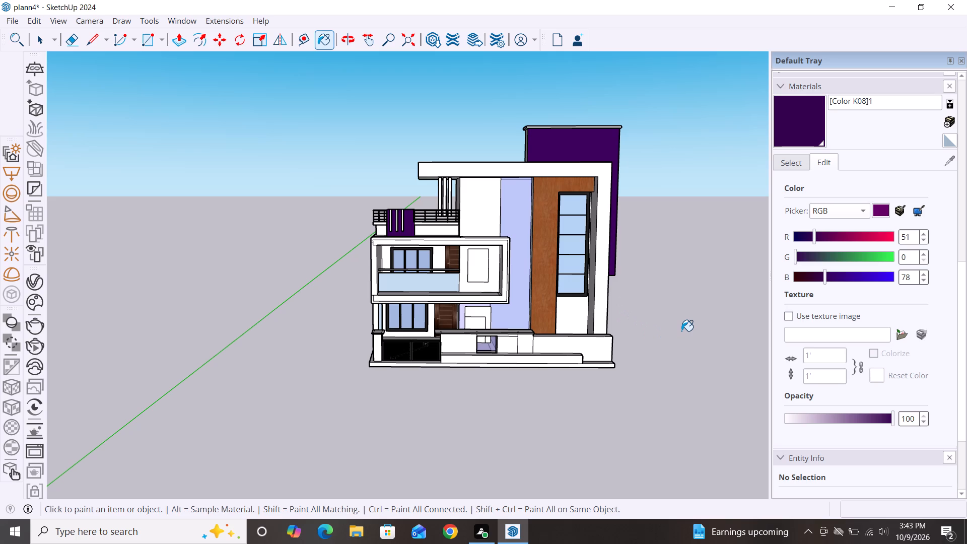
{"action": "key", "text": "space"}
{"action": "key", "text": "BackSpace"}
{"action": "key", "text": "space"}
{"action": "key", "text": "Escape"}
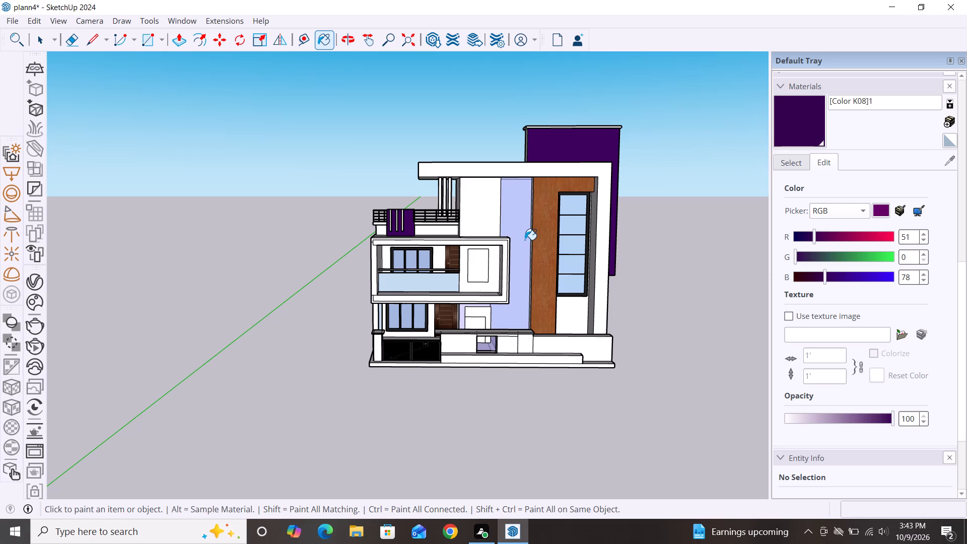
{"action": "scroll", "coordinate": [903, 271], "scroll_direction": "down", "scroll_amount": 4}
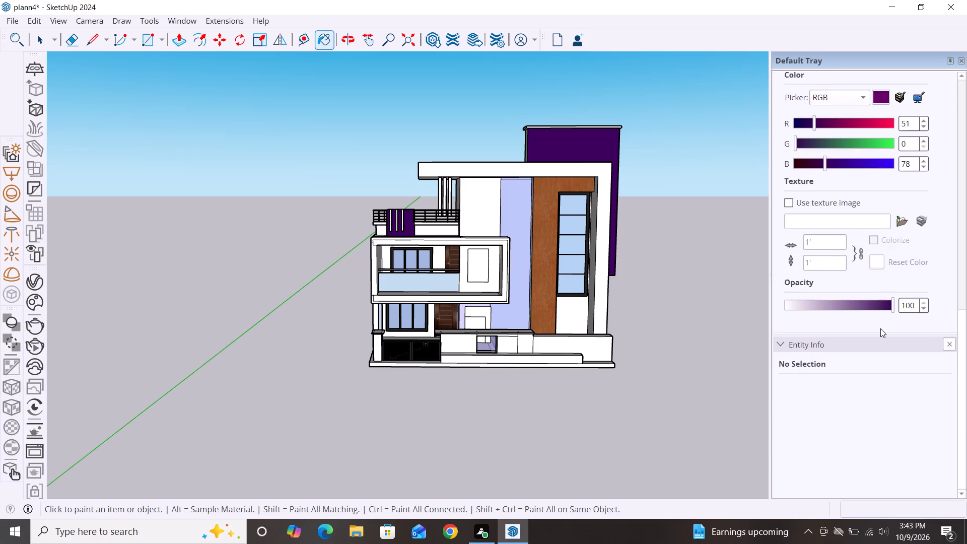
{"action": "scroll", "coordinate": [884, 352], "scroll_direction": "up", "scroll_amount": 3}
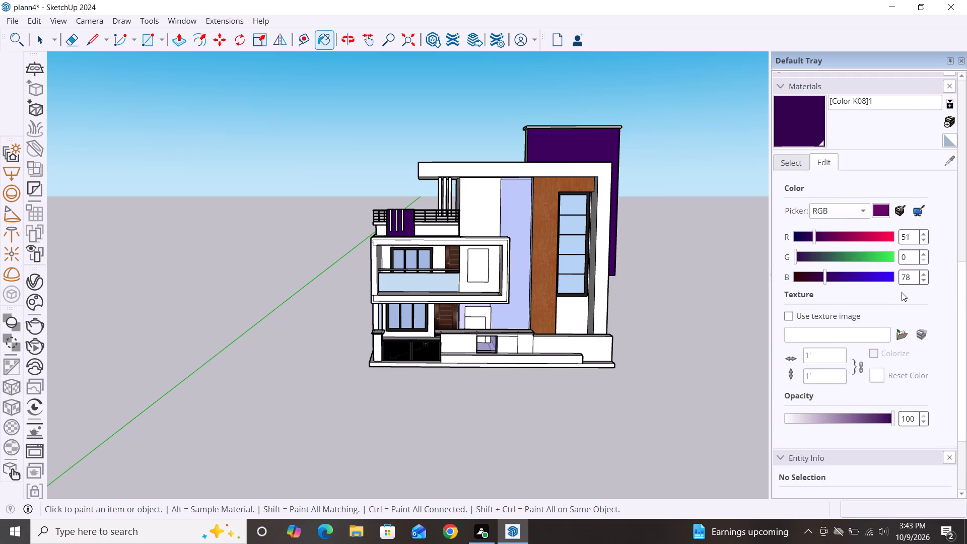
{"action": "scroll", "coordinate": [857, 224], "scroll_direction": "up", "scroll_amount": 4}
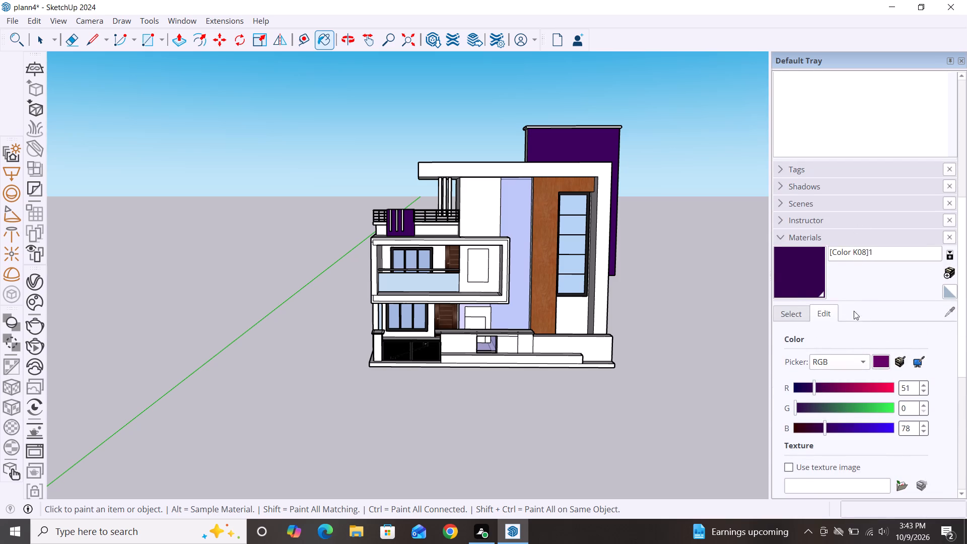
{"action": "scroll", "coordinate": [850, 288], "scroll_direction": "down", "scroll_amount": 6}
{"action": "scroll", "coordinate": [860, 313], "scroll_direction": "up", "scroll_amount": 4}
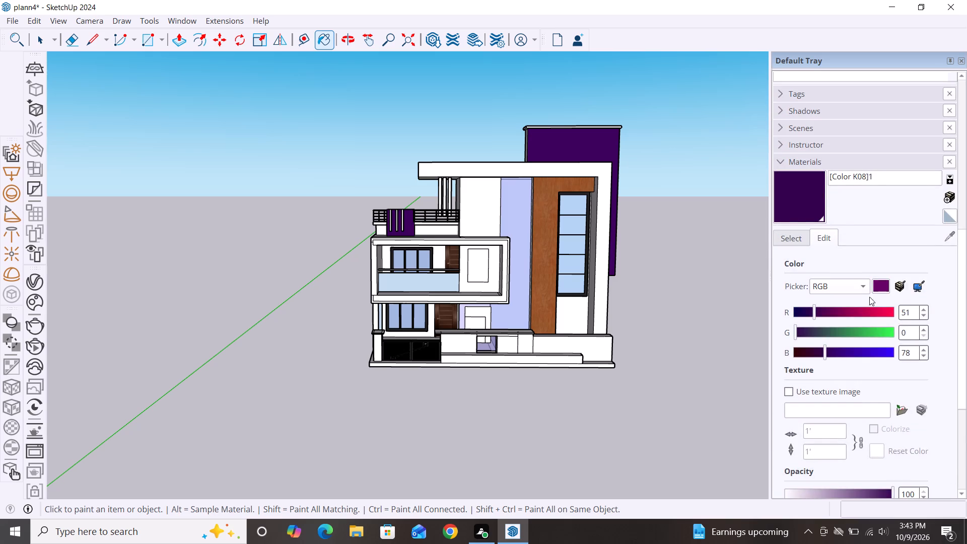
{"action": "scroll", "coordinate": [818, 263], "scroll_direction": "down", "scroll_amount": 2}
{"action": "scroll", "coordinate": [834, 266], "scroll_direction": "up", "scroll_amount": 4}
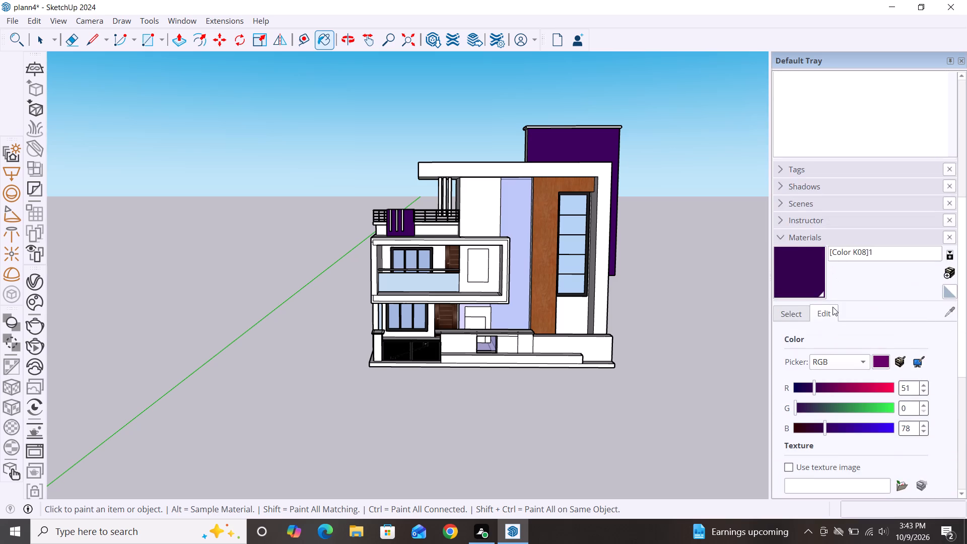
Look through the purple, pink and grey shades of the Colors collection for a facade colour.
{"action": "double_click", "coordinate": [799, 318]}
{"action": "scroll", "coordinate": [813, 211], "scroll_direction": "down", "scroll_amount": 2}
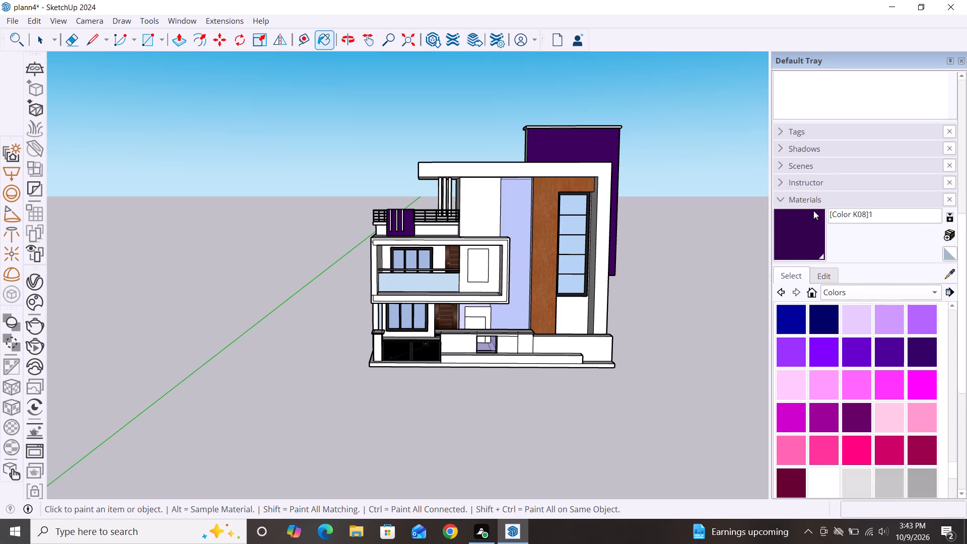
{"action": "scroll", "coordinate": [813, 211], "scroll_direction": "down", "scroll_amount": 2}
{"action": "scroll", "coordinate": [857, 288], "scroll_direction": "down", "scroll_amount": 4}
{"action": "scroll", "coordinate": [865, 340], "scroll_direction": "up", "scroll_amount": 2}
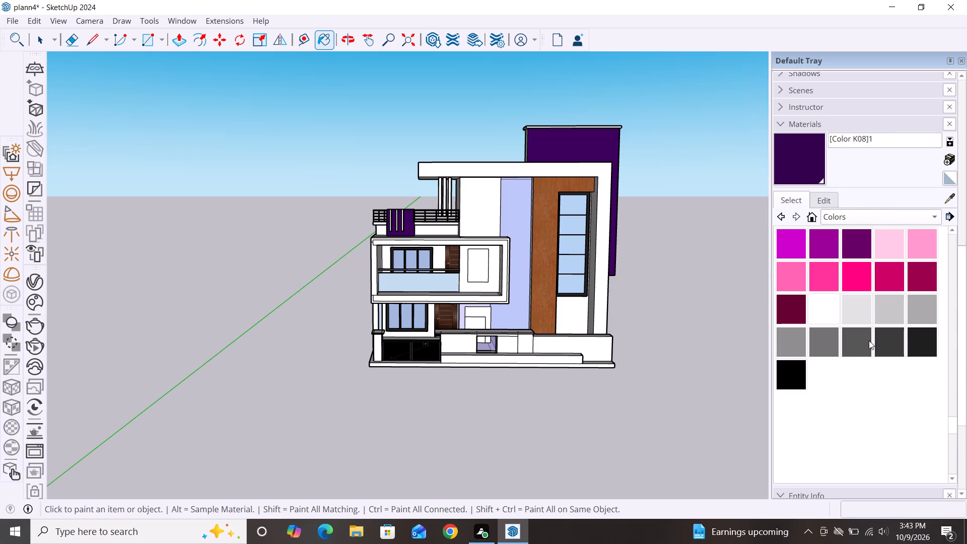
{"action": "scroll", "coordinate": [892, 358], "scroll_direction": "up", "scroll_amount": 4}
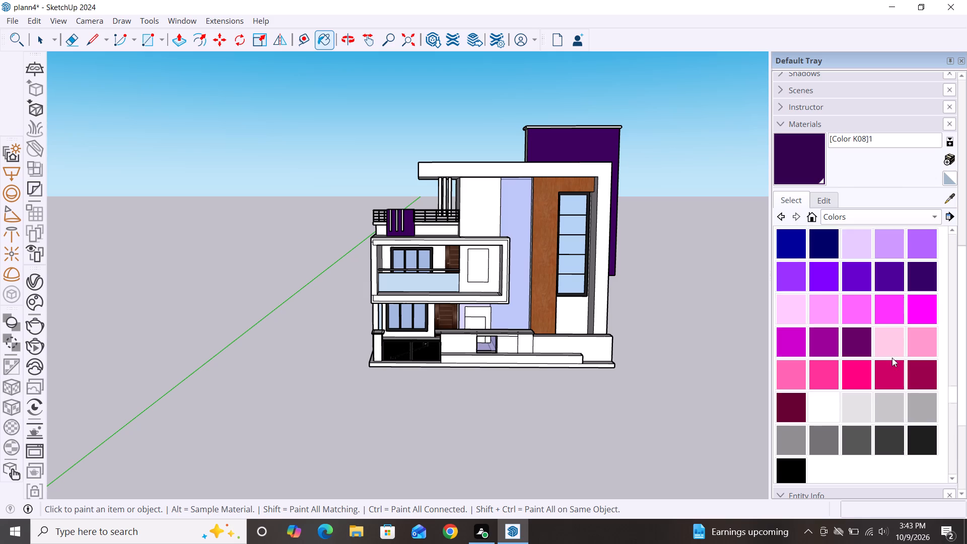
{"action": "scroll", "coordinate": [892, 358], "scroll_direction": "up", "scroll_amount": 3}
{"action": "scroll", "coordinate": [843, 328], "scroll_direction": "down", "scroll_amount": 8}
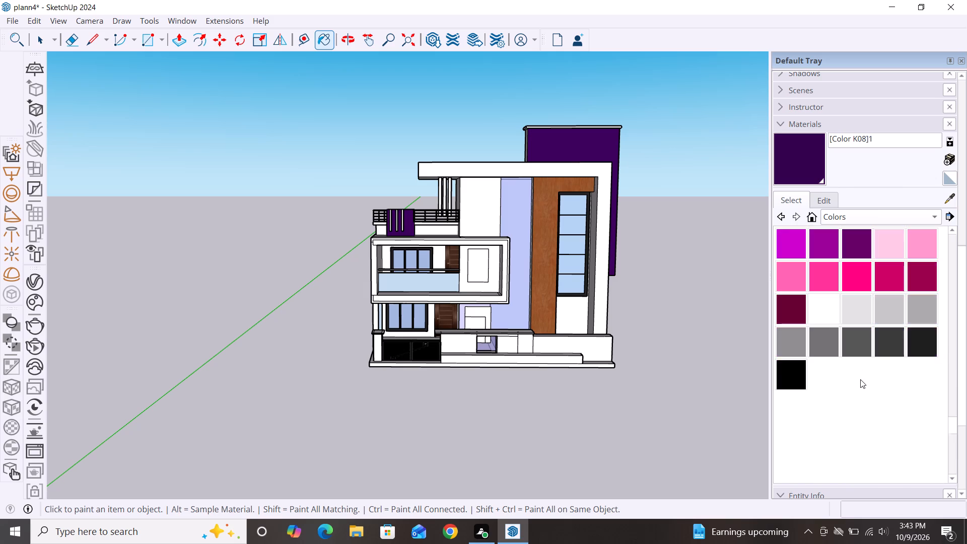
{"action": "scroll", "coordinate": [860, 379], "scroll_direction": "down", "scroll_amount": 2}
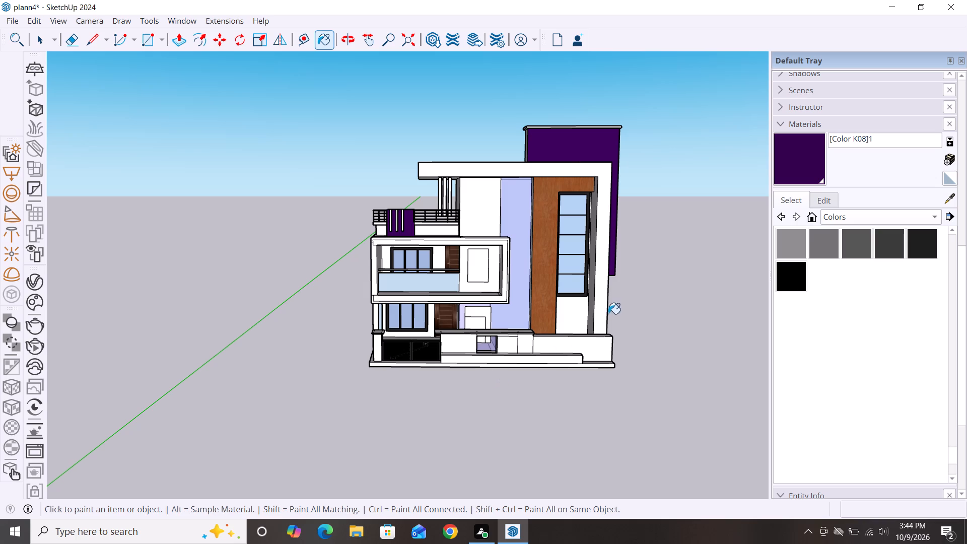
Paint the white wall panel below the tall stair window with the light violet Color I02 from the Colors collection.
{"action": "scroll", "coordinate": [580, 322], "scroll_direction": "up", "scroll_amount": 3}
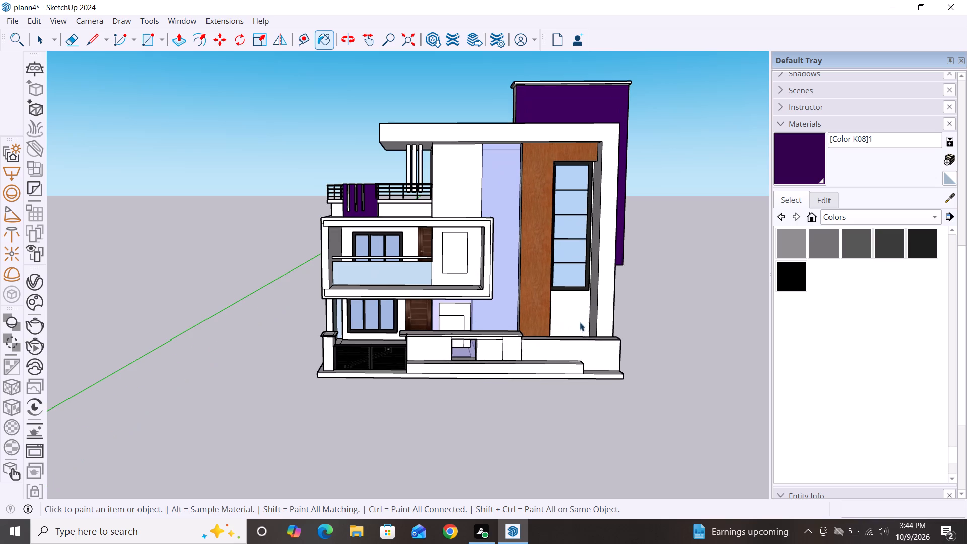
{"action": "key", "text": "space"}
{"action": "double_click", "coordinate": [796, 201]}
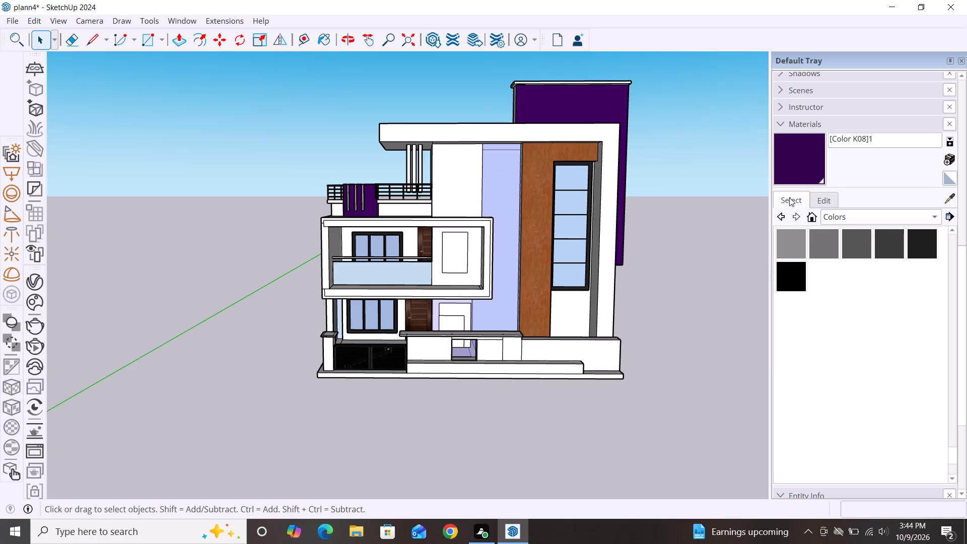
{"action": "scroll", "coordinate": [853, 319], "scroll_direction": "down", "scroll_amount": 1}
{"action": "scroll", "coordinate": [856, 323], "scroll_direction": "up", "scroll_amount": 3}
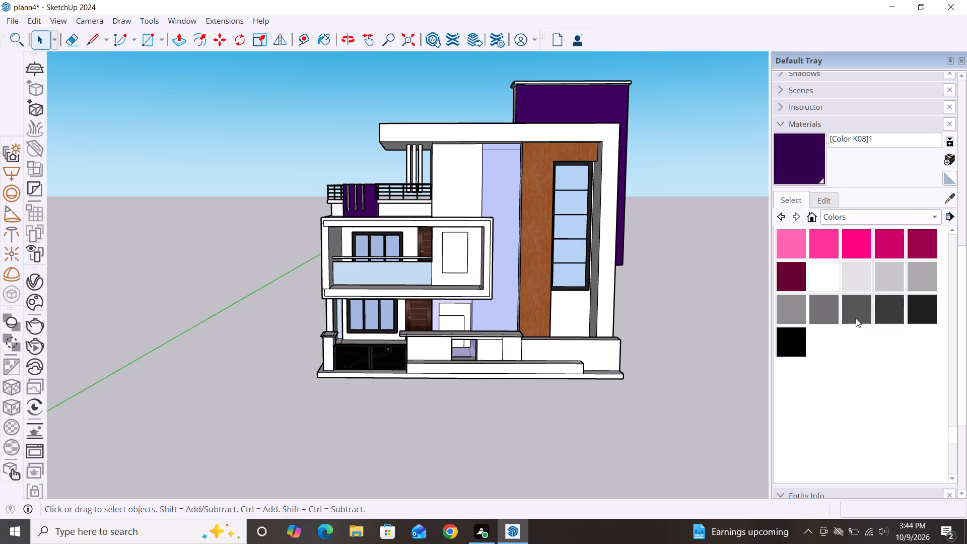
{"action": "scroll", "coordinate": [856, 316], "scroll_direction": "up", "scroll_amount": 3}
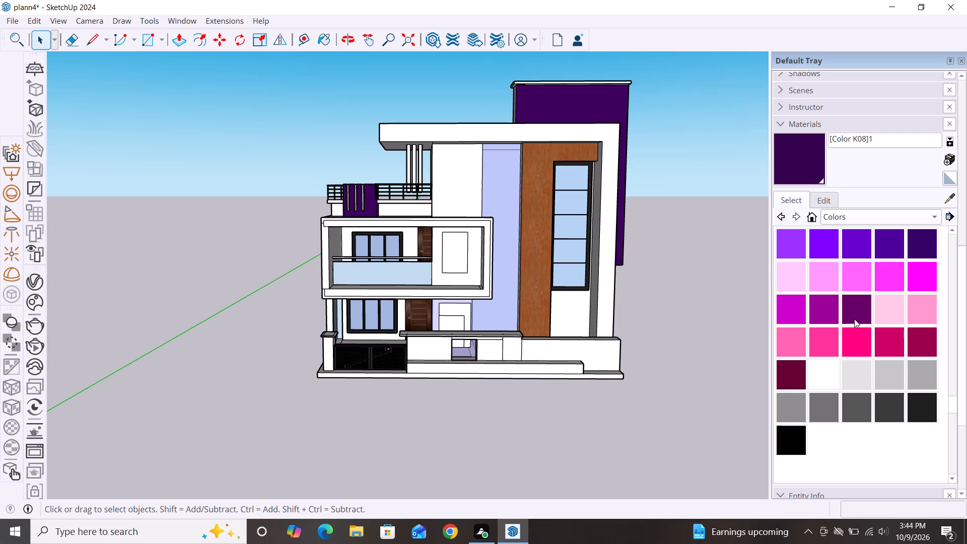
{"action": "scroll", "coordinate": [854, 319], "scroll_direction": "up", "scroll_amount": 5}
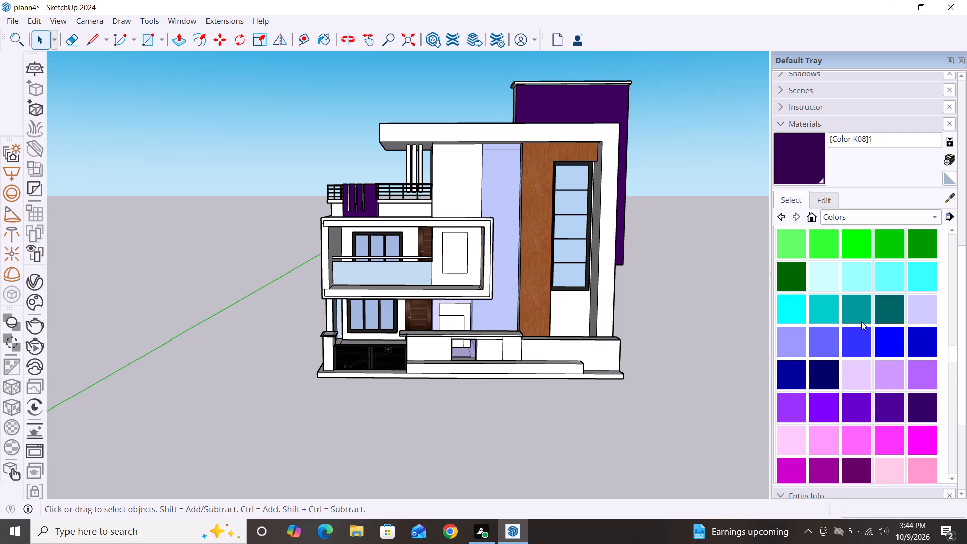
{"action": "scroll", "coordinate": [885, 324], "scroll_direction": "up", "scroll_amount": 3}
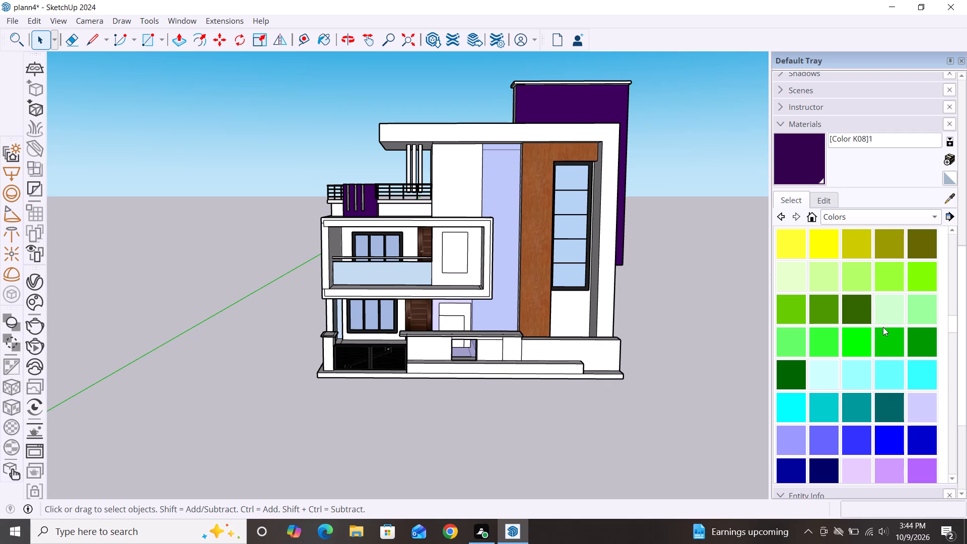
{"action": "scroll", "coordinate": [883, 327], "scroll_direction": "down", "scroll_amount": 2}
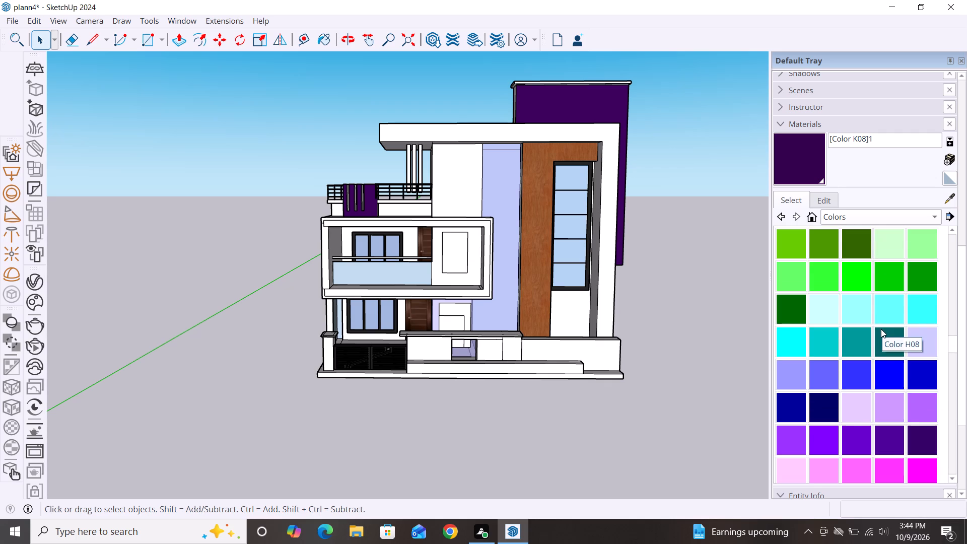
{"action": "scroll", "coordinate": [883, 330], "scroll_direction": "down", "scroll_amount": 4}
{"action": "scroll", "coordinate": [806, 373], "scroll_direction": "down", "scroll_amount": 1}
{"action": "scroll", "coordinate": [826, 371], "scroll_direction": "up", "scroll_amount": 2}
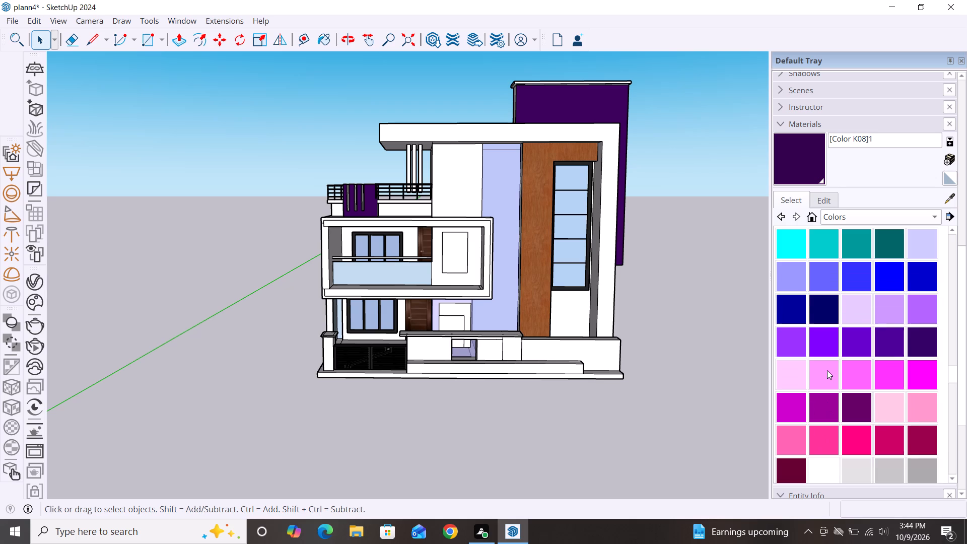
{"action": "scroll", "coordinate": [828, 371], "scroll_direction": "up", "scroll_amount": 1}
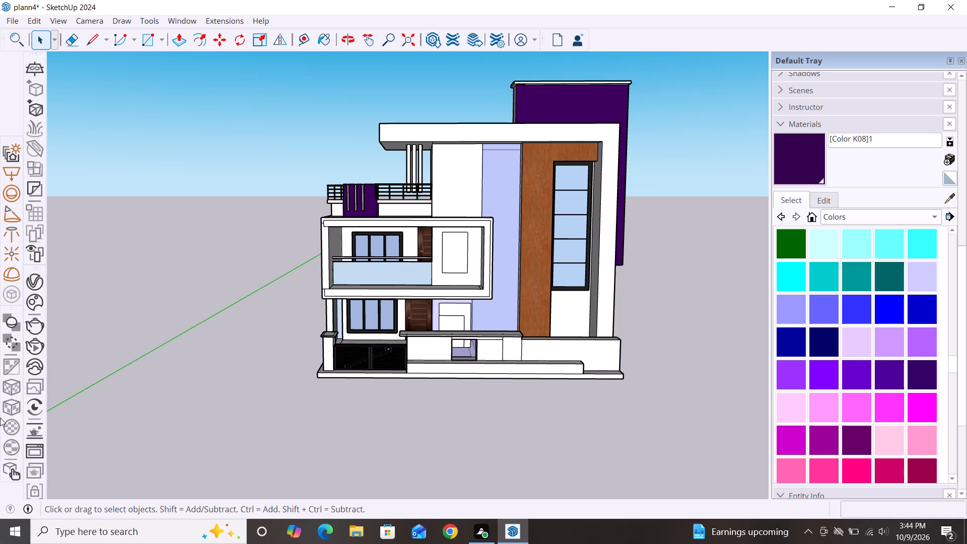
{"action": "left_click", "coordinate": [793, 314]}
{"action": "double_click", "coordinate": [584, 325]}
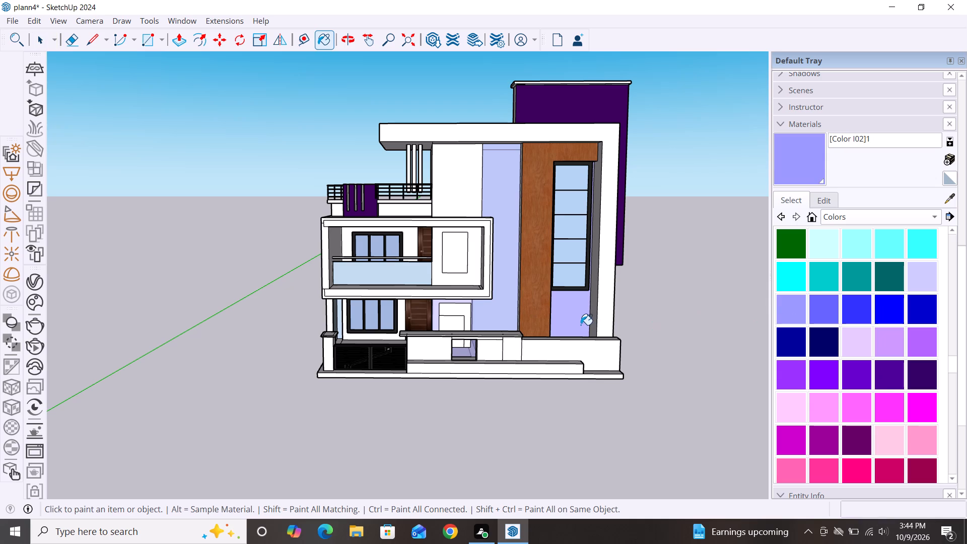
Set the opacity of the [Color I02]1 material on the panel below the tall window to 68.
{"action": "scroll", "coordinate": [720, 305], "scroll_direction": "down", "scroll_amount": 1}
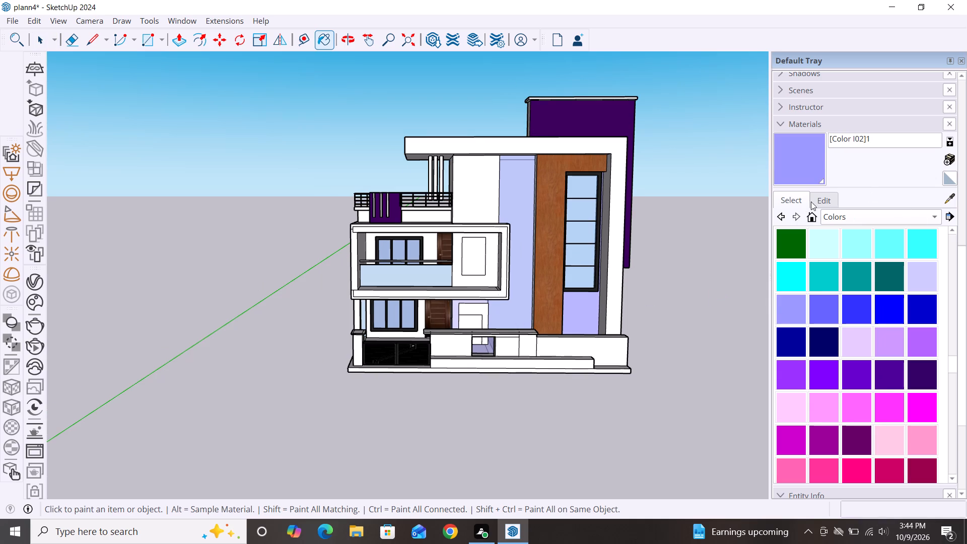
{"action": "double_click", "coordinate": [826, 201]}
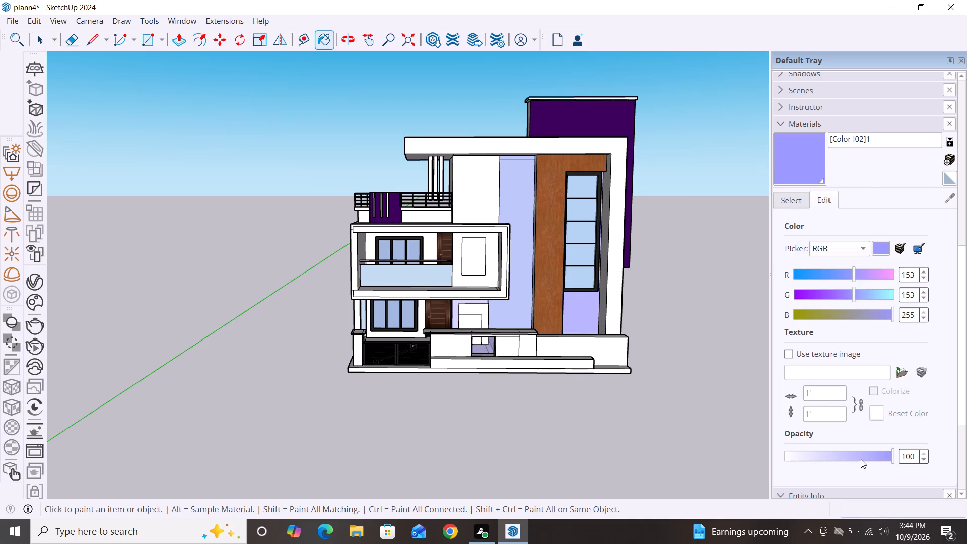
{"action": "double_click", "coordinate": [858, 458]}
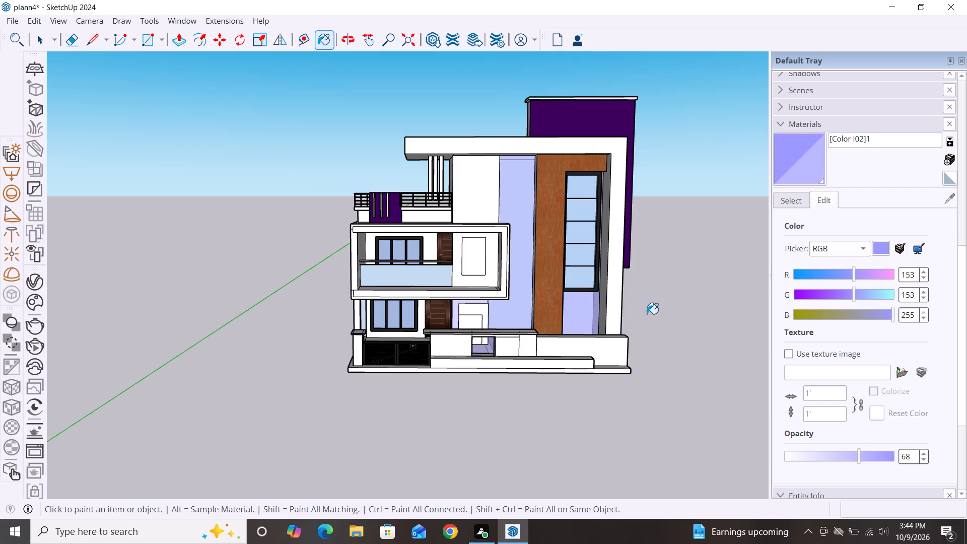
{"action": "key", "text": "space"}
{"action": "key", "text": "space"}
Paint the three vertical posts under the roof overhang behind the terrace railing with the dark brown Color C08 from the Colors collection.
{"action": "double_click", "coordinate": [798, 197]}
{"action": "scroll", "coordinate": [793, 317], "scroll_direction": "down", "scroll_amount": 2}
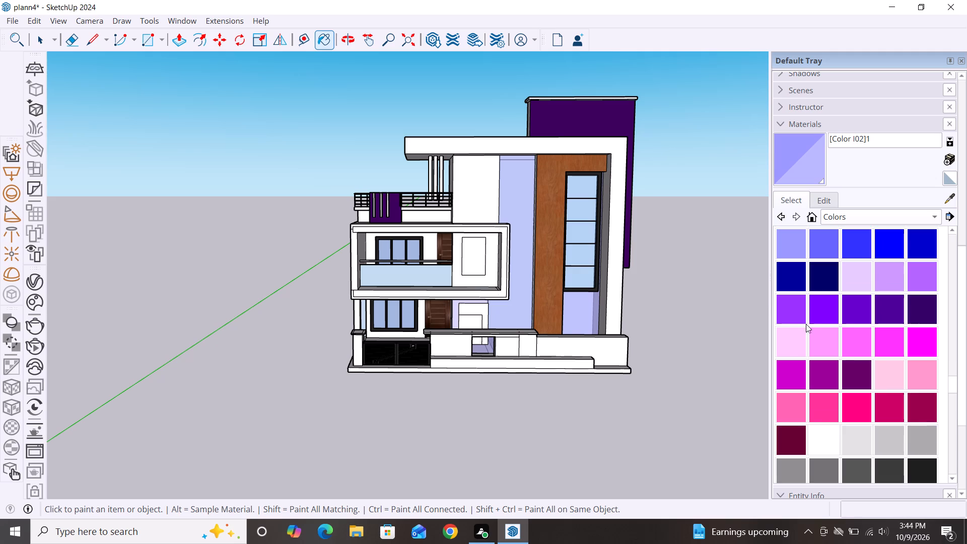
{"action": "scroll", "coordinate": [808, 325], "scroll_direction": "up", "scroll_amount": 3}
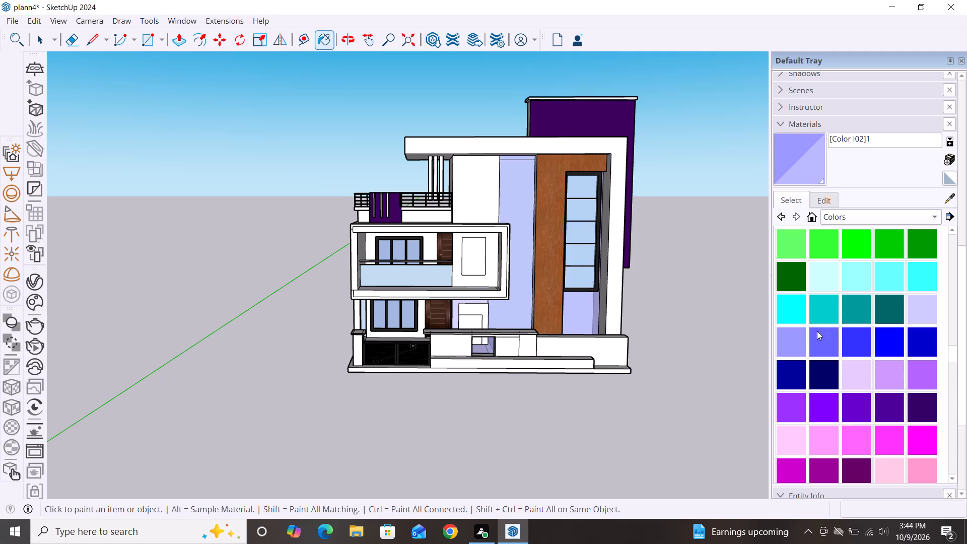
{"action": "scroll", "coordinate": [819, 335], "scroll_direction": "down", "scroll_amount": 1}
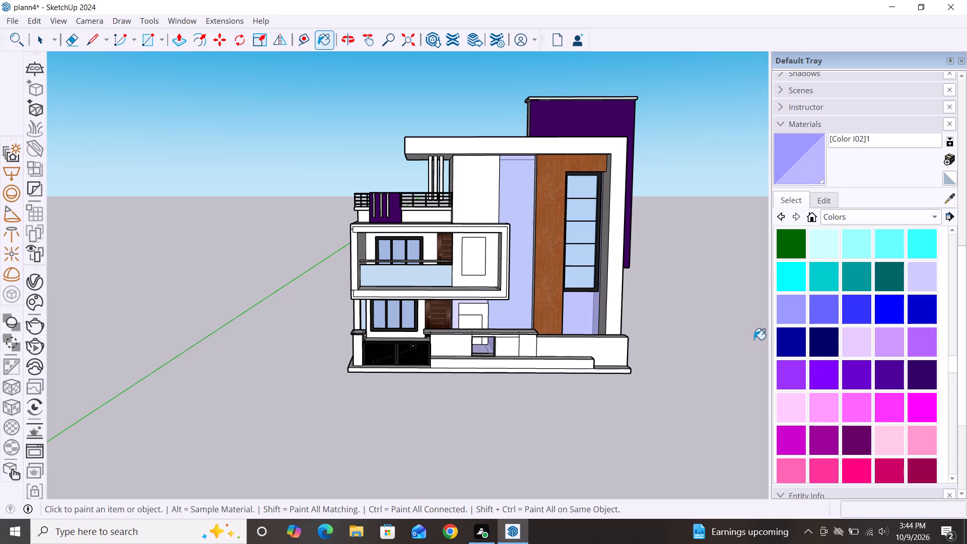
{"action": "scroll", "coordinate": [754, 339], "scroll_direction": "down", "scroll_amount": 1}
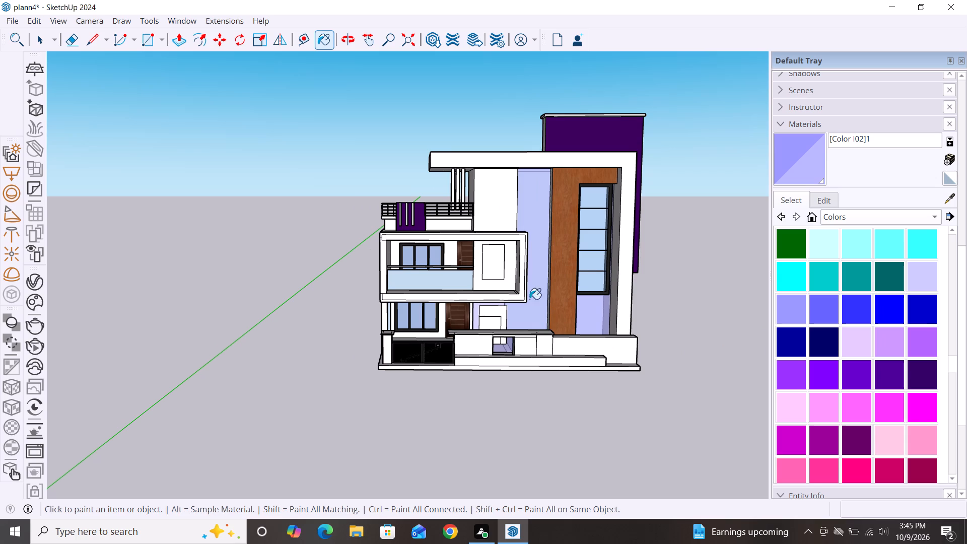
{"action": "scroll", "coordinate": [465, 179], "scroll_direction": "up", "scroll_amount": 4}
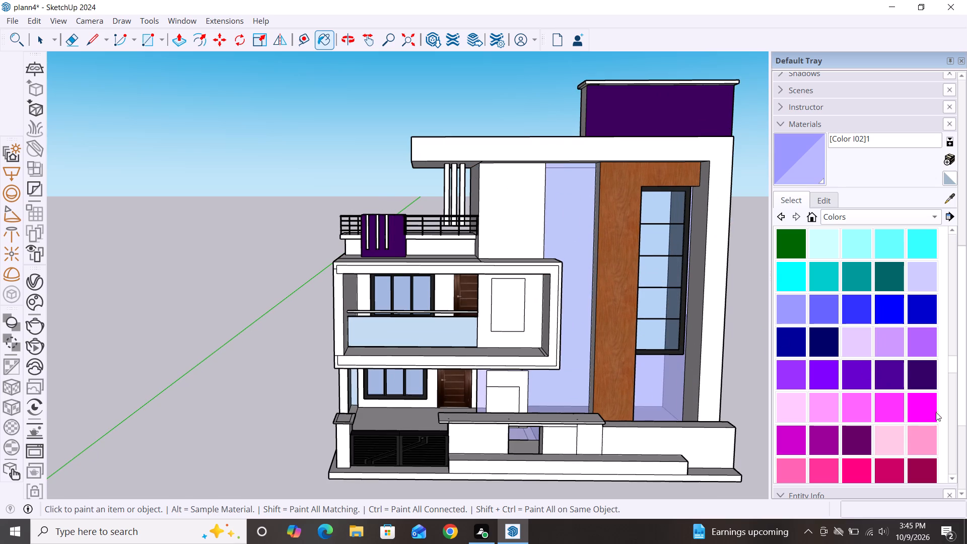
{"action": "scroll", "coordinate": [812, 411], "scroll_direction": "down", "scroll_amount": 6}
{"action": "scroll", "coordinate": [865, 392], "scroll_direction": "up", "scroll_amount": 1}
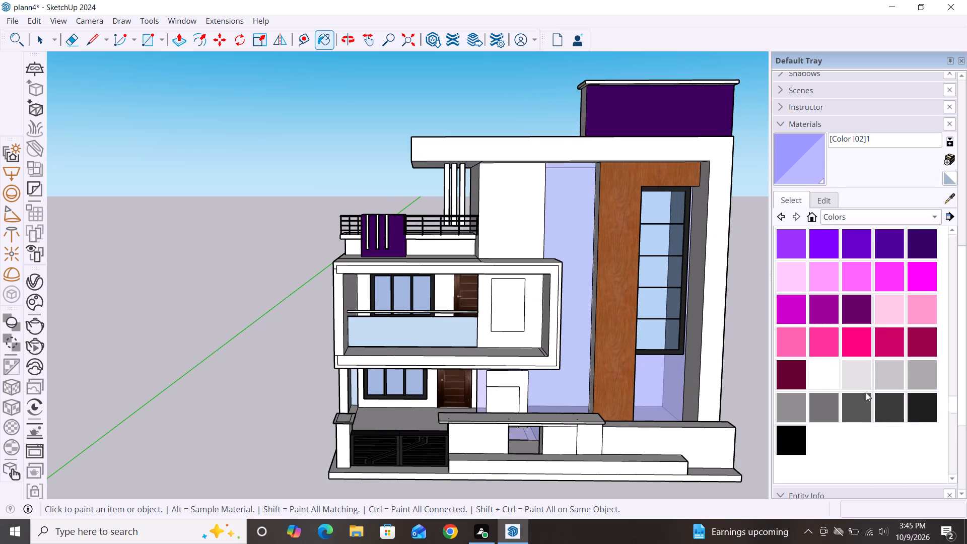
{"action": "scroll", "coordinate": [866, 392], "scroll_direction": "up", "scroll_amount": 18}
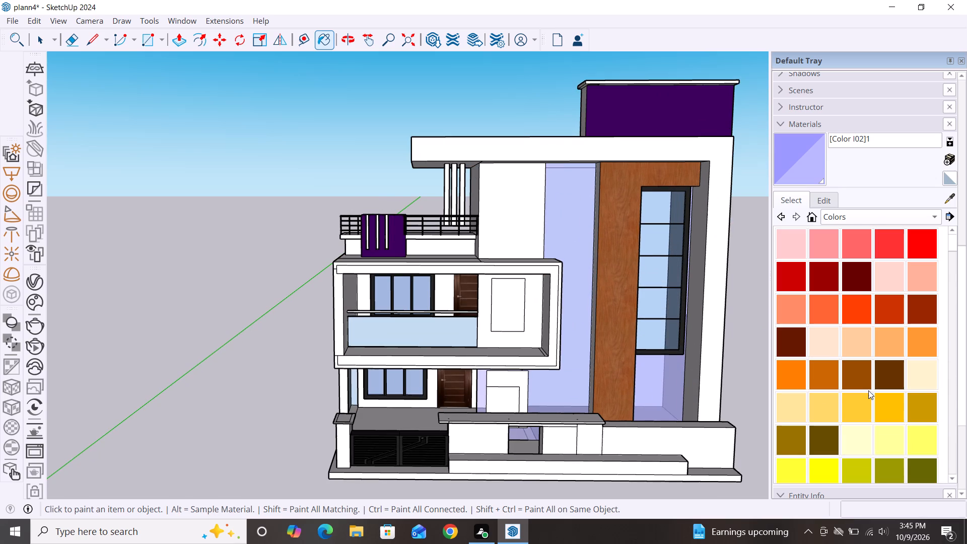
{"action": "scroll", "coordinate": [868, 390], "scroll_direction": "up", "scroll_amount": 2}
{"action": "double_click", "coordinate": [895, 379]}
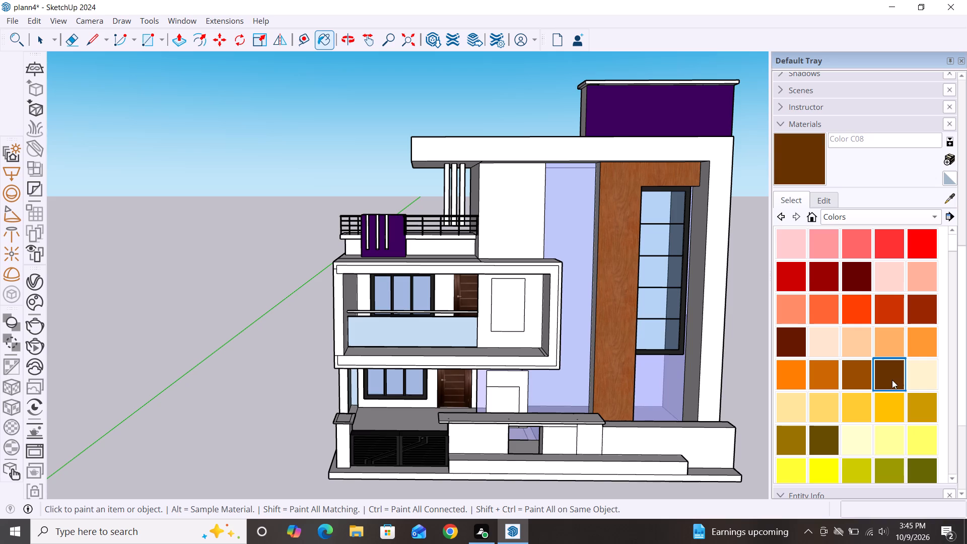
{"action": "double_click", "coordinate": [449, 183]}
{"action": "left_click", "coordinate": [456, 186]}
{"action": "left_click", "coordinate": [456, 185]}
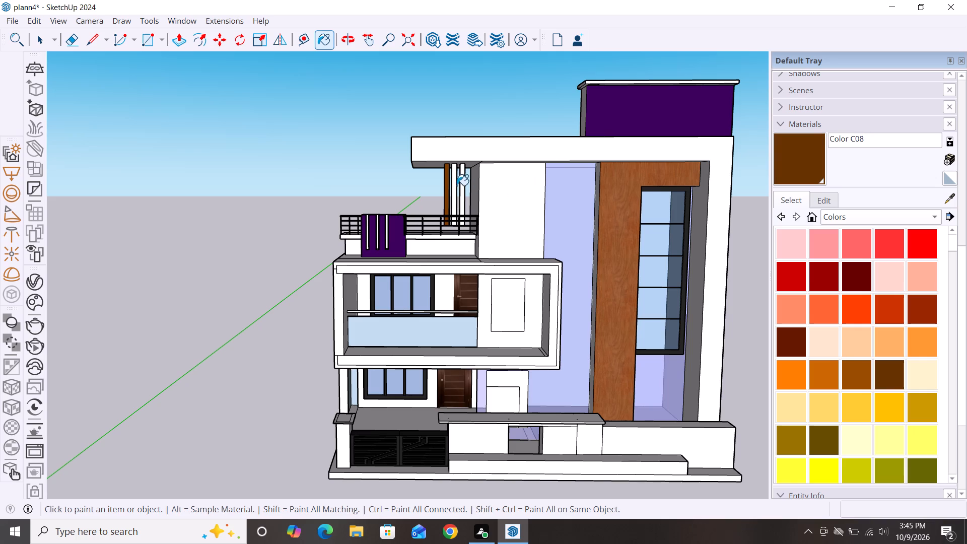
{"action": "scroll", "coordinate": [443, 185], "scroll_direction": "up", "scroll_amount": 11}
{"action": "left_click", "coordinate": [475, 200]}
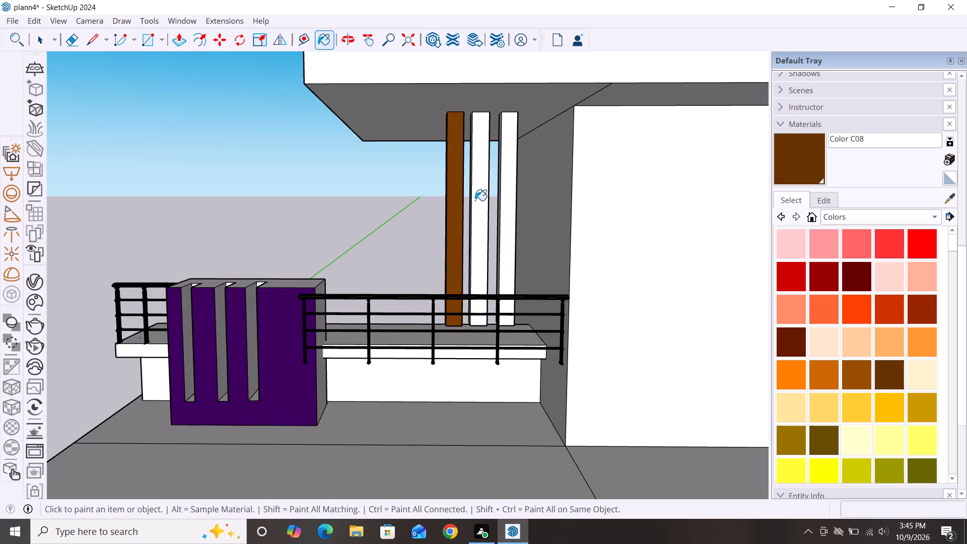
{"action": "left_click", "coordinate": [511, 203]}
{"action": "scroll", "coordinate": [499, 194], "scroll_direction": "down", "scroll_amount": 5}
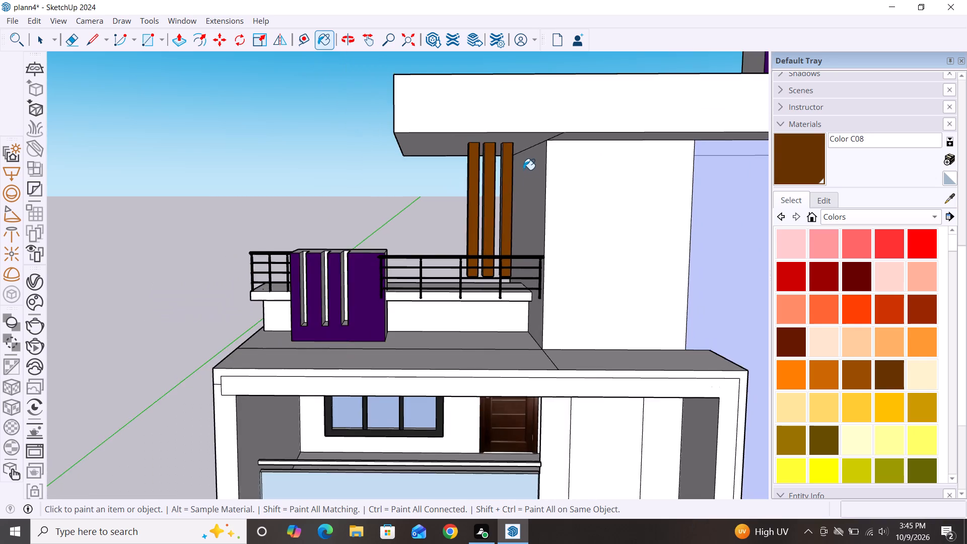
{"action": "scroll", "coordinate": [522, 169], "scroll_direction": "down", "scroll_amount": 11}
{"action": "scroll", "coordinate": [469, 205], "scroll_direction": "down", "scroll_amount": 4}
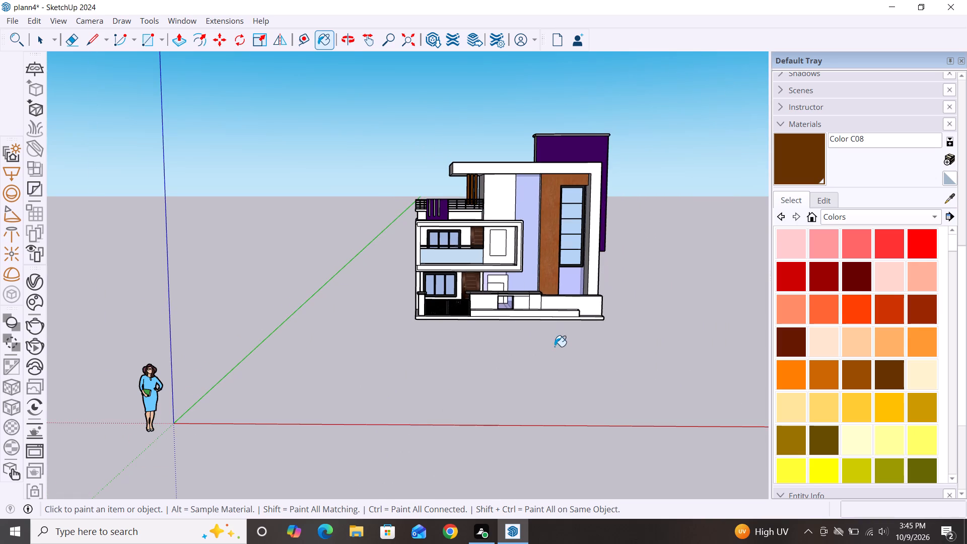
Paint the front boundary wall's panel beside the gate, the strip above its opening and its end pier with navy Color I08.
{"action": "middle_click_drag", "start_coordinate": [555, 347], "coordinate": [505, 344]}
{"action": "middle_click_drag", "start_coordinate": [547, 353], "coordinate": [596, 341]}
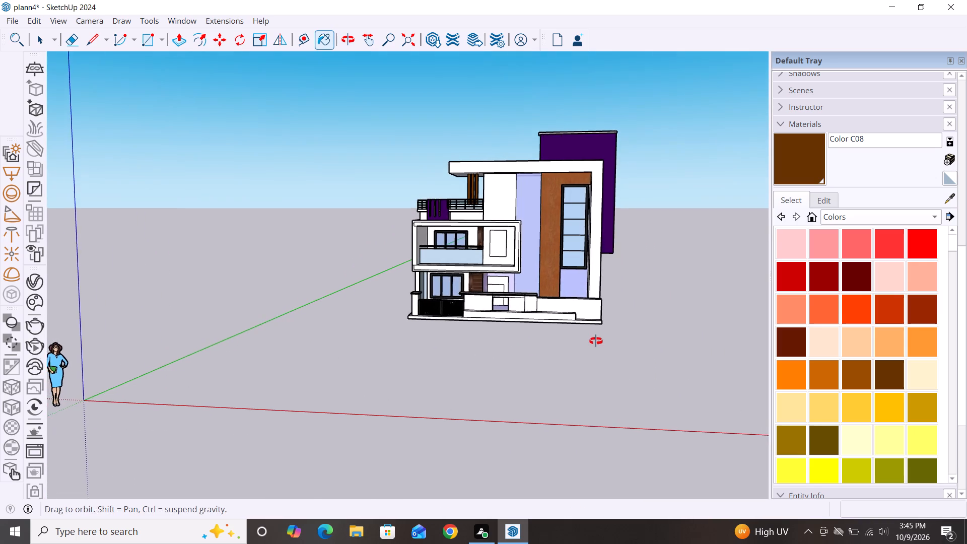
{"action": "middle_click_drag", "start_coordinate": [596, 341], "coordinate": [610, 373]}
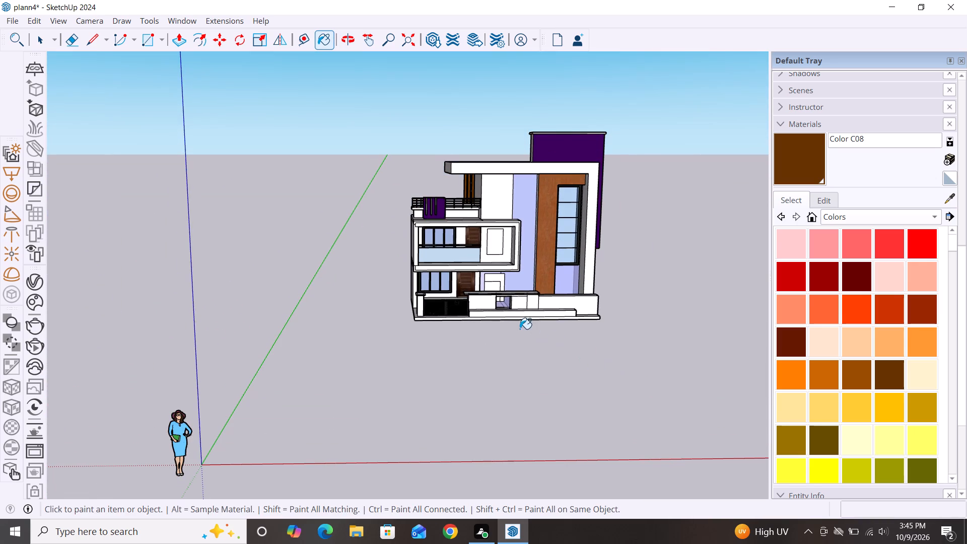
{"action": "scroll", "coordinate": [515, 304], "scroll_direction": "up", "scroll_amount": 10}
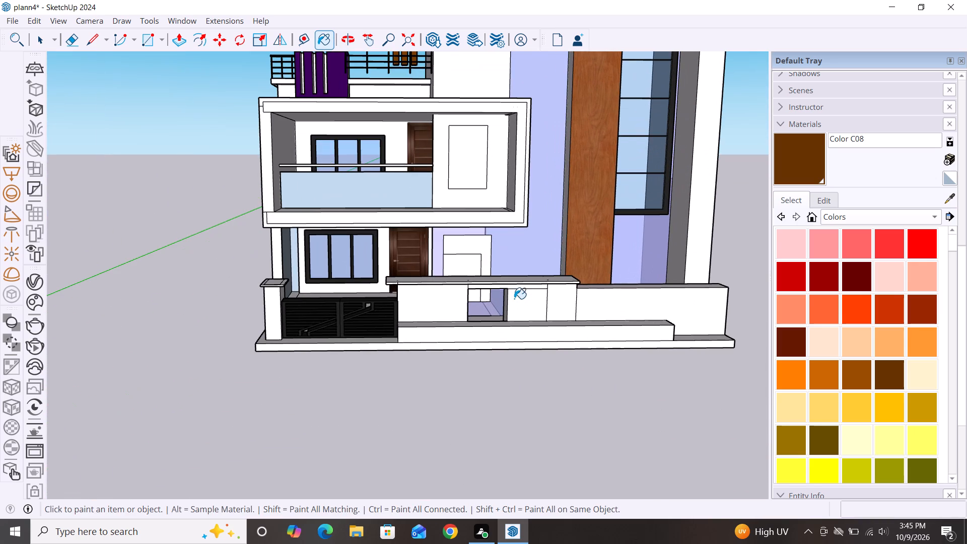
{"action": "scroll", "coordinate": [526, 285], "scroll_direction": "up", "scroll_amount": 3}
{"action": "scroll", "coordinate": [512, 303], "scroll_direction": "down", "scroll_amount": 4}
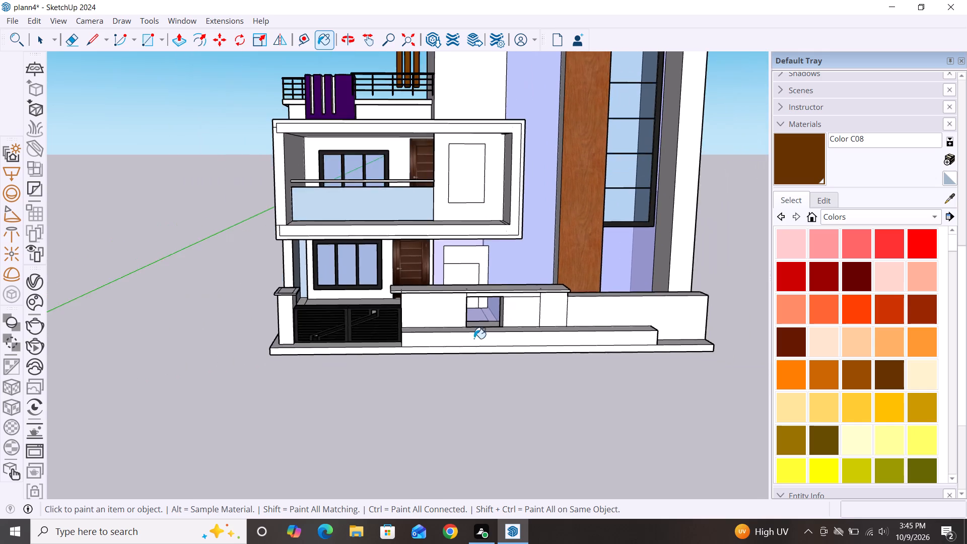
{"action": "scroll", "coordinate": [463, 351], "scroll_direction": "down", "scroll_amount": 5}
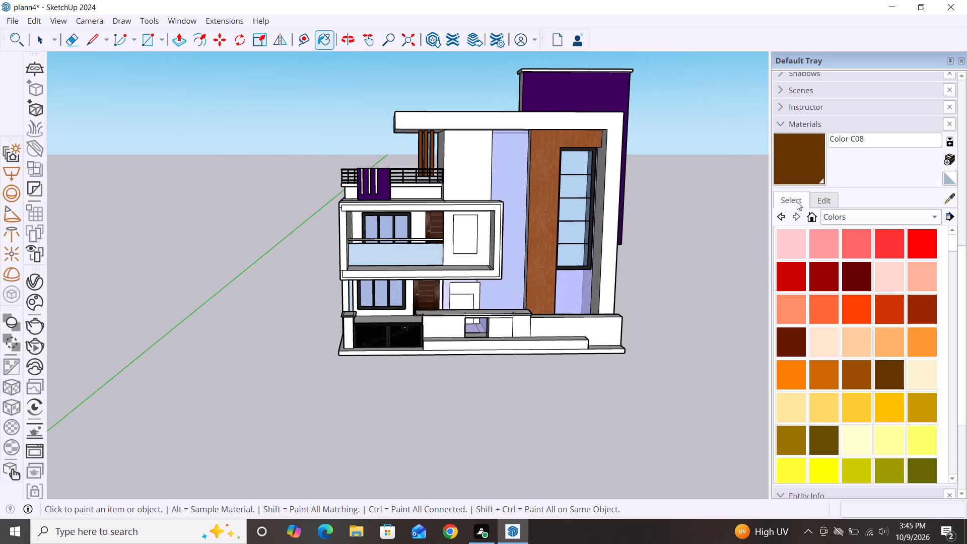
{"action": "left_click", "coordinate": [796, 201]}
{"action": "scroll", "coordinate": [833, 370], "scroll_direction": "down", "scroll_amount": 2}
{"action": "scroll", "coordinate": [851, 387], "scroll_direction": "up", "scroll_amount": 8}
{"action": "scroll", "coordinate": [842, 370], "scroll_direction": "down", "scroll_amount": 11}
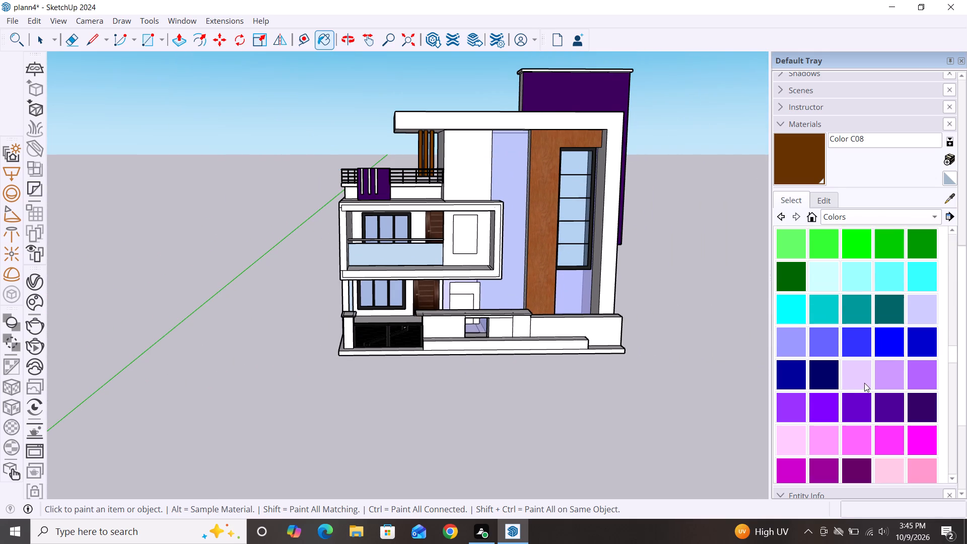
{"action": "left_click", "coordinate": [810, 372]}
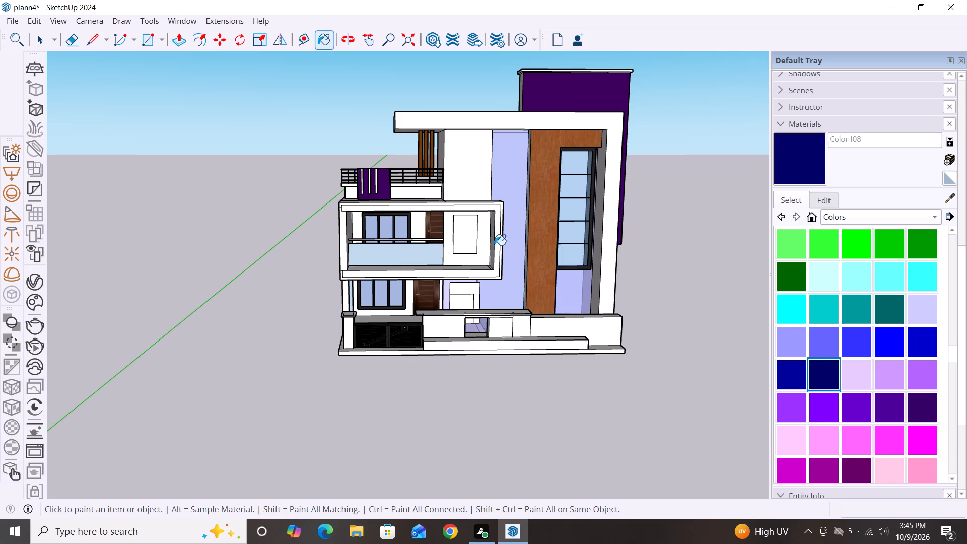
{"action": "double_click", "coordinate": [459, 327]}
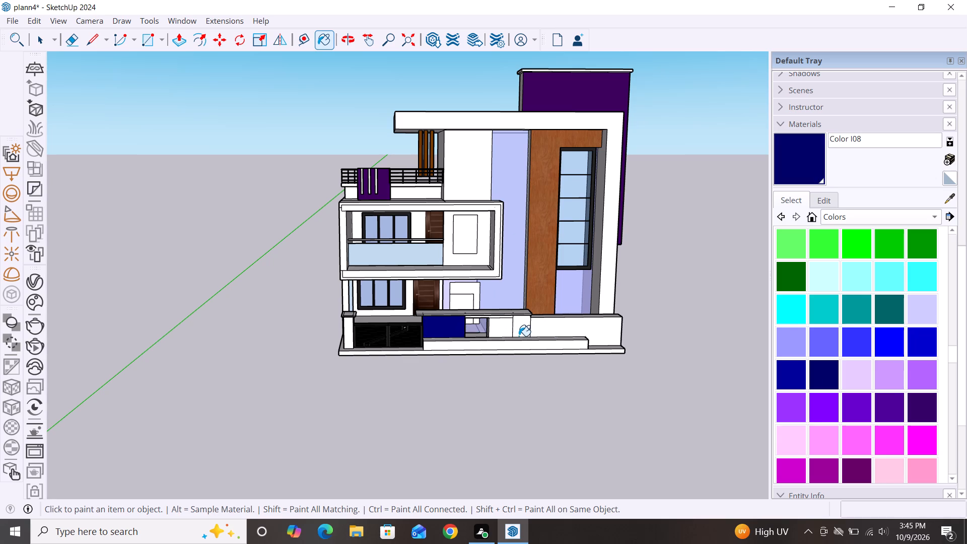
{"action": "middle_click_drag", "start_coordinate": [507, 330], "coordinate": [514, 288]}
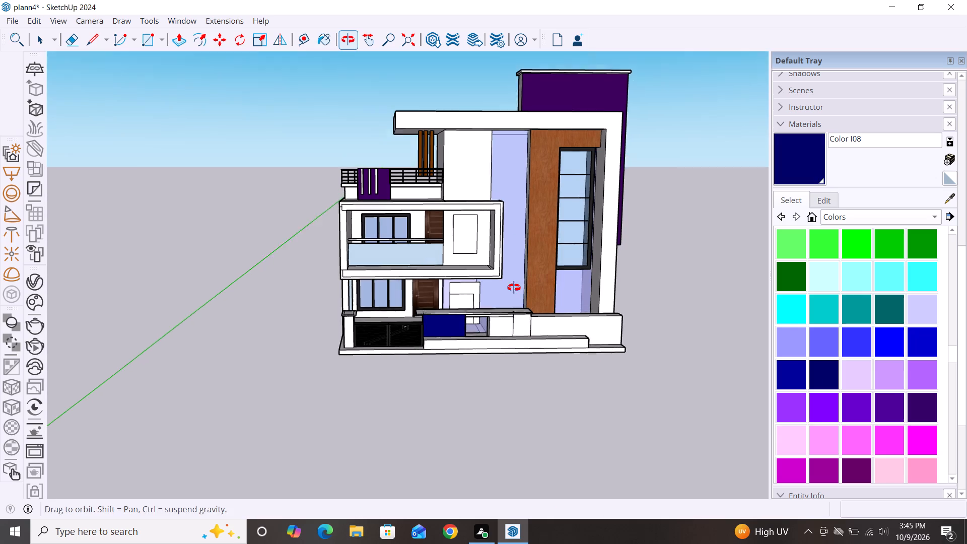
{"action": "middle_click_drag", "start_coordinate": [514, 288], "coordinate": [516, 247]}
{"action": "scroll", "coordinate": [516, 247], "scroll_direction": "up", "scroll_amount": 1}
{"action": "scroll", "coordinate": [494, 309], "scroll_direction": "up", "scroll_amount": 8}
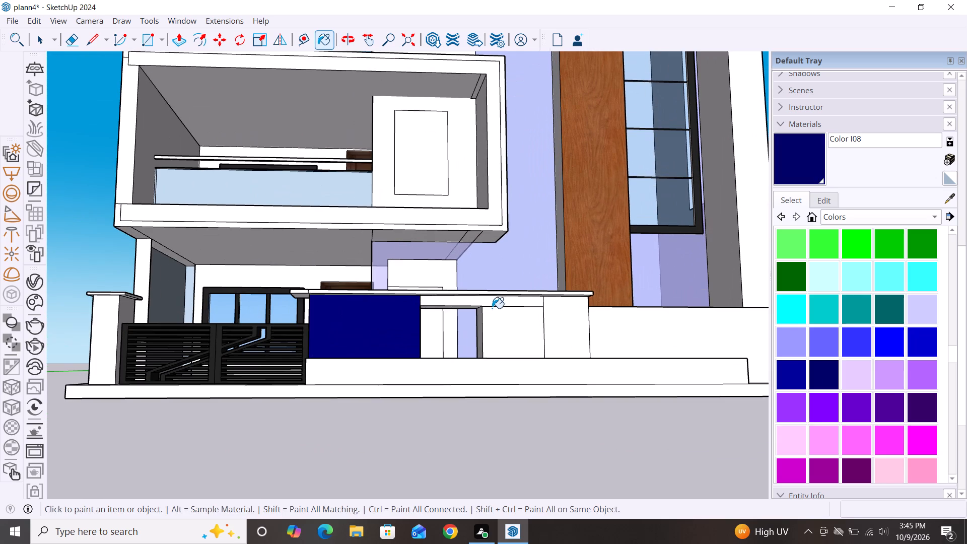
{"action": "double_click", "coordinate": [496, 300]}
{"action": "left_click", "coordinate": [575, 312]}
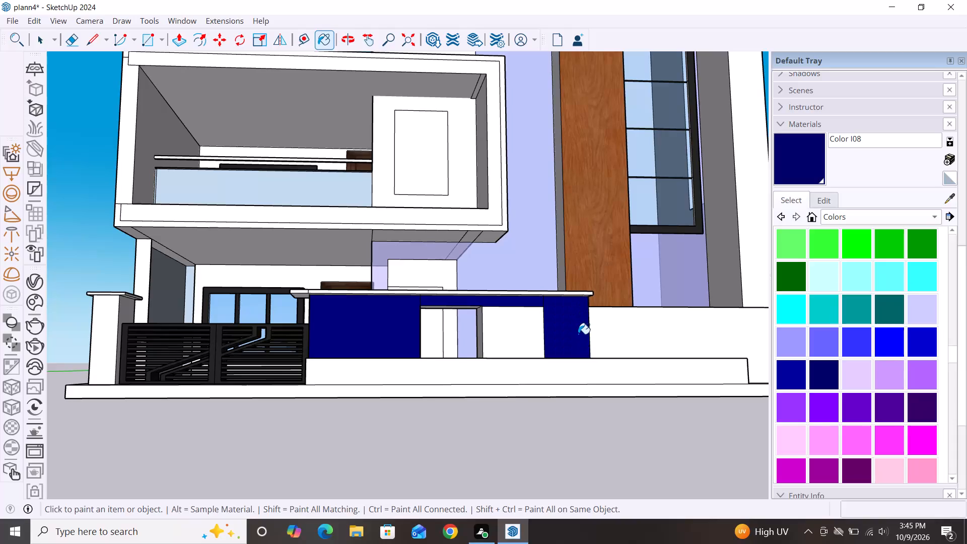
{"action": "scroll", "coordinate": [576, 349], "scroll_direction": "down", "scroll_amount": 2}
{"action": "middle_click_drag", "start_coordinate": [578, 356], "coordinate": [577, 378]}
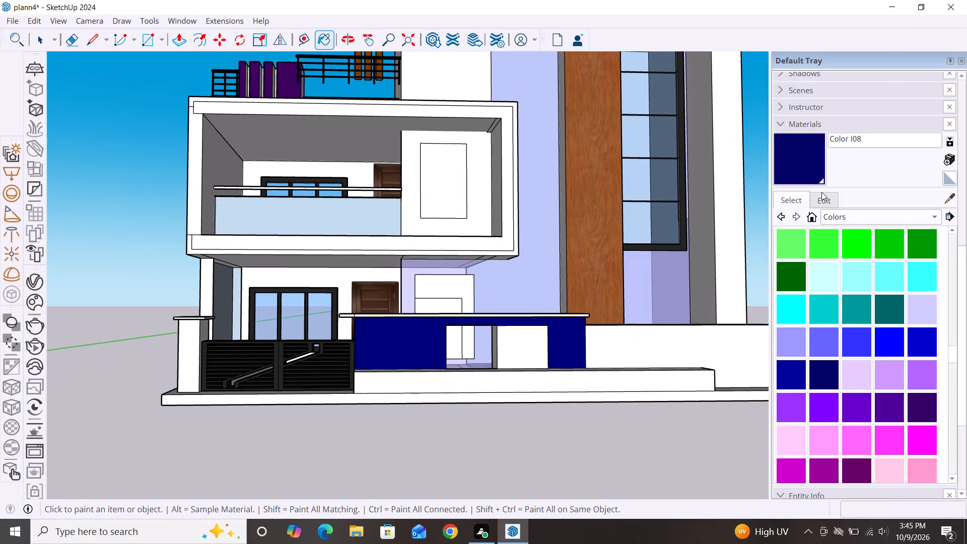
Tune the Color I08 material on the boundary wall to a dark purple with red 36 and blue 59.
{"action": "left_click", "coordinate": [826, 201]}
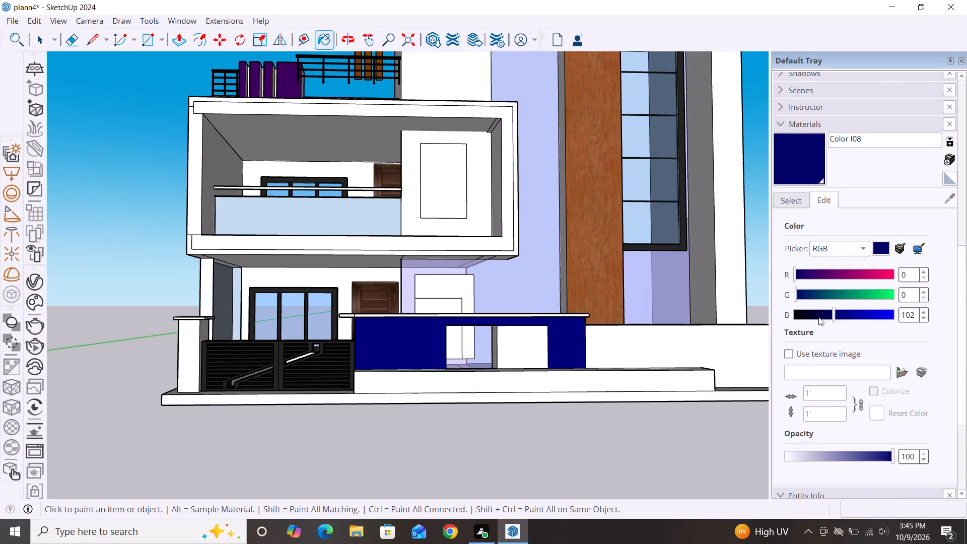
{"action": "left_click", "coordinate": [818, 317]}
{"action": "scroll", "coordinate": [598, 333], "scroll_direction": "down", "scroll_amount": 5}
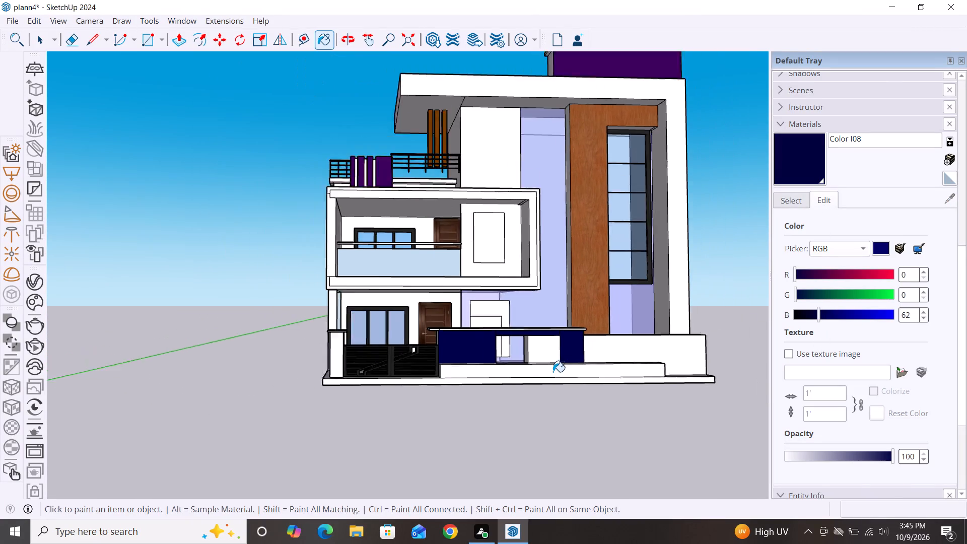
{"action": "scroll", "coordinate": [553, 372], "scroll_direction": "down", "scroll_amount": 2}
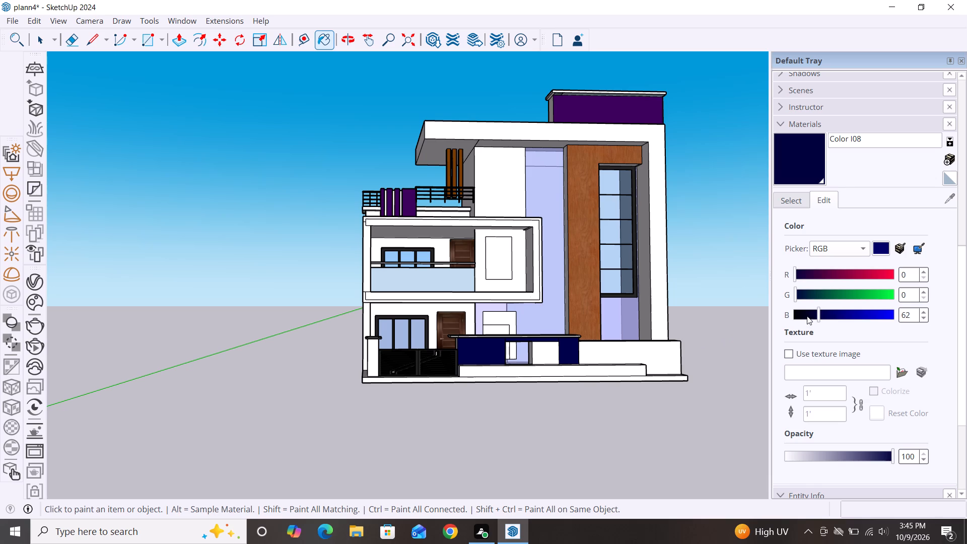
{"action": "double_click", "coordinate": [807, 316]}
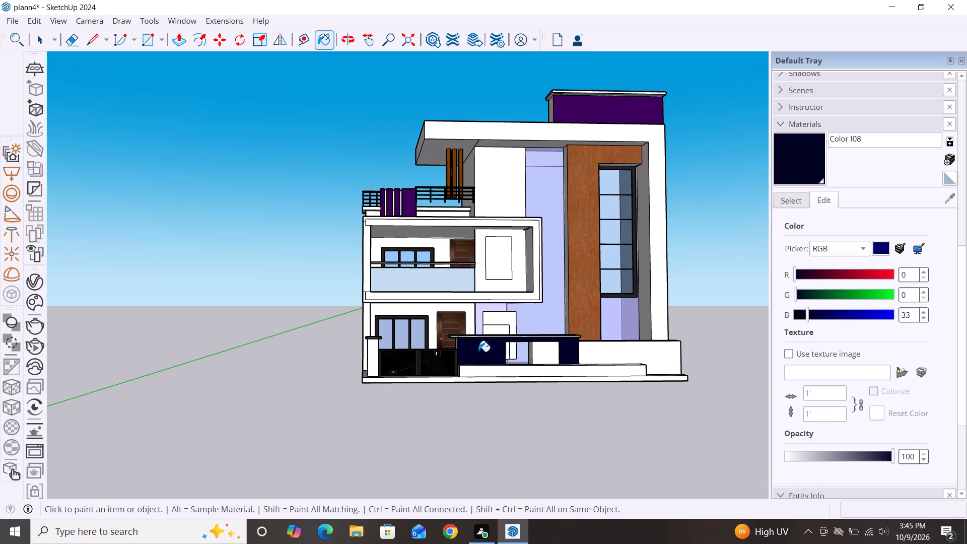
{"action": "scroll", "coordinate": [478, 352], "scroll_direction": "up", "scroll_amount": 5}
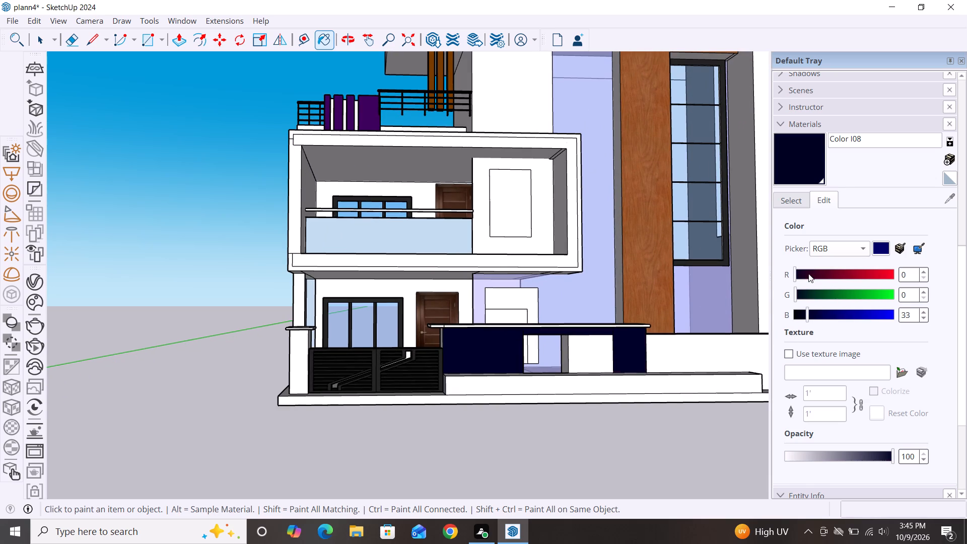
{"action": "double_click", "coordinate": [808, 274]}
{"action": "scroll", "coordinate": [645, 339], "scroll_direction": "down", "scroll_amount": 4}
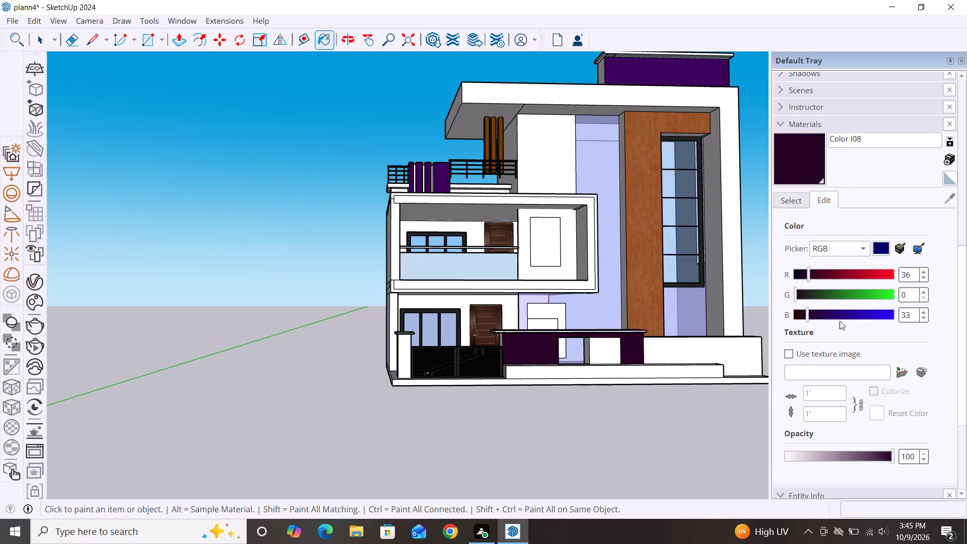
{"action": "left_click", "coordinate": [817, 314]}
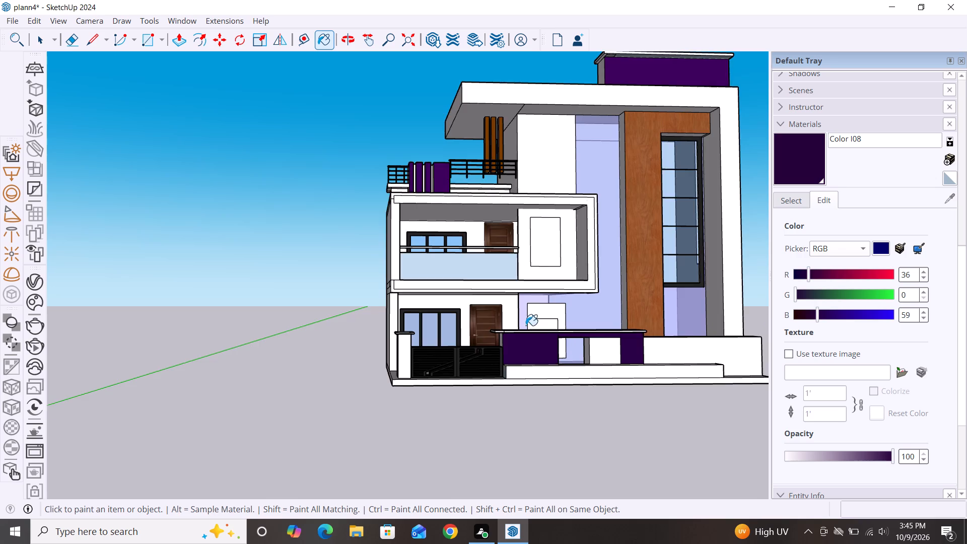
{"action": "scroll", "coordinate": [526, 325], "scroll_direction": "down", "scroll_amount": 4}
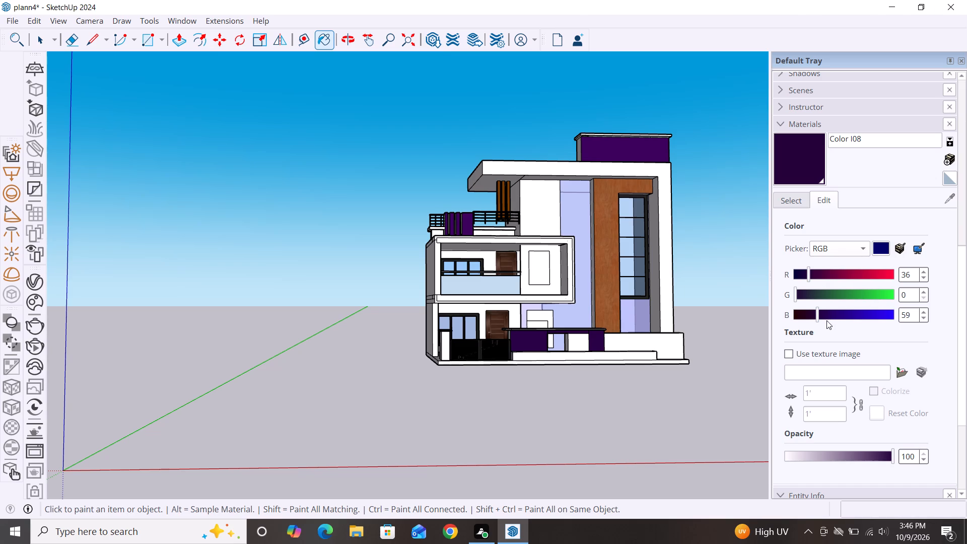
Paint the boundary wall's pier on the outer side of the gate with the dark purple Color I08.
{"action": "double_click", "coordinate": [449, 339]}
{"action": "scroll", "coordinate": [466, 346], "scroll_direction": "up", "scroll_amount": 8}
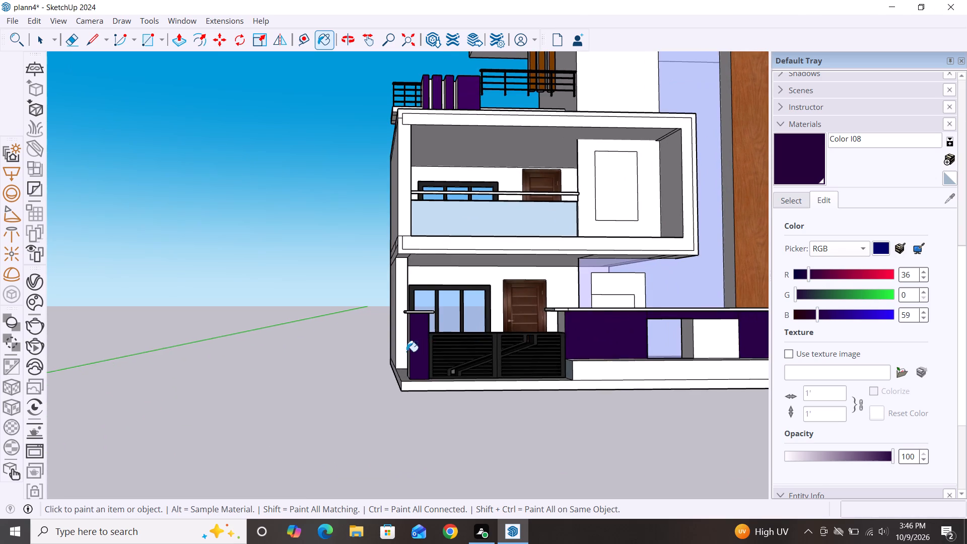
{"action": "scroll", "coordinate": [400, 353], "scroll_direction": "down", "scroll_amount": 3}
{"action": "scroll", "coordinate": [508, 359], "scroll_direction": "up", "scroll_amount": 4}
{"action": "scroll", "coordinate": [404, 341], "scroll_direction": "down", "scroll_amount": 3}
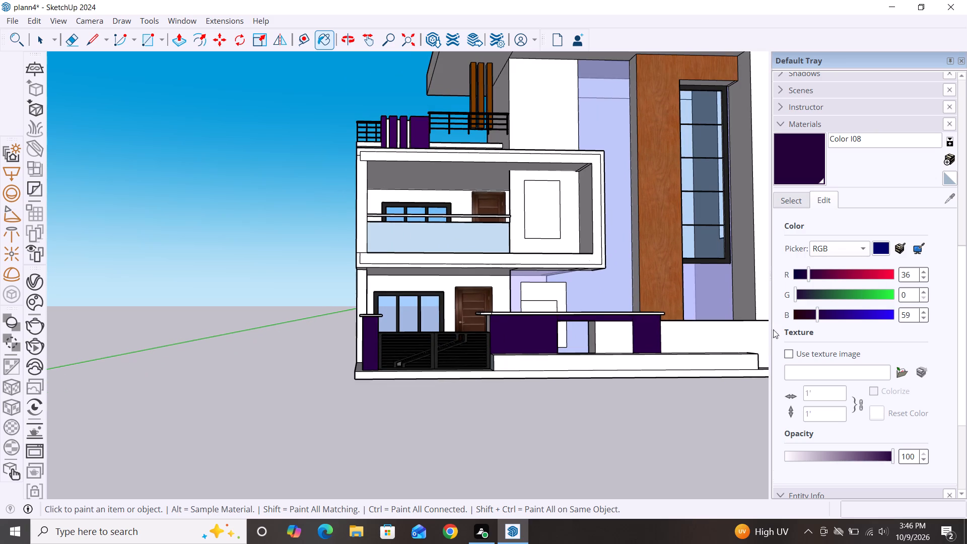
Repaint the boundary wall's end pier, strip above the opening, panel and outer gate pier with magenta Color K05 from the Colors collection.
{"action": "double_click", "coordinate": [800, 205]}
{"action": "scroll", "coordinate": [861, 349], "scroll_direction": "down", "scroll_amount": 4}
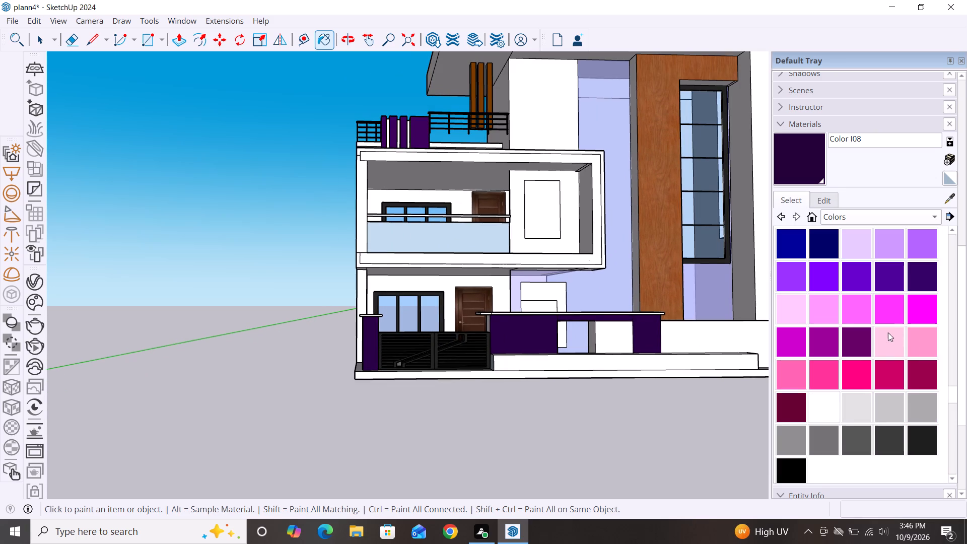
{"action": "double_click", "coordinate": [921, 312]}
{"action": "double_click", "coordinate": [647, 330]}
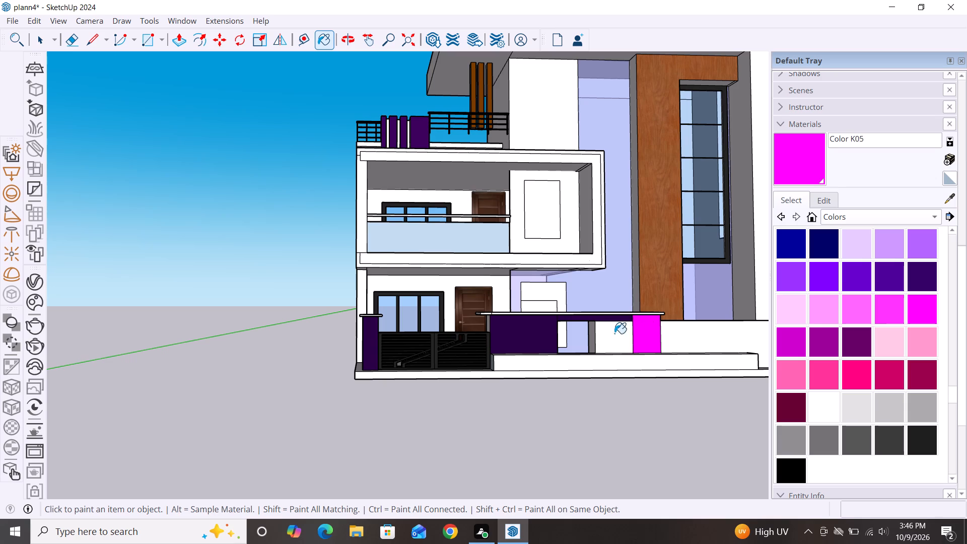
{"action": "double_click", "coordinate": [607, 317]}
{"action": "left_click", "coordinate": [535, 327]}
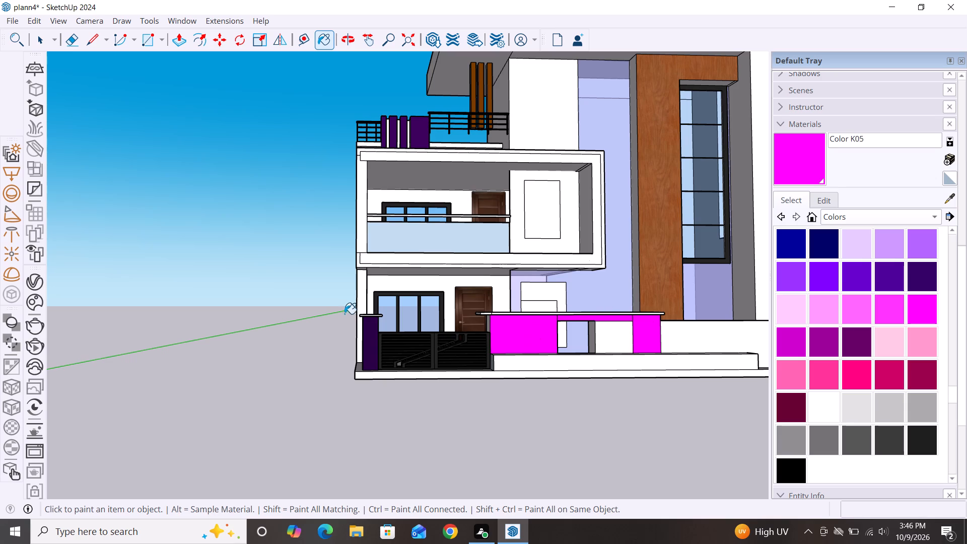
{"action": "left_click", "coordinate": [373, 324]}
Tune the Color K05 material on the boundary wall to opacity 46, red 235 and green 95.
{"action": "scroll", "coordinate": [535, 335], "scroll_direction": "down", "scroll_amount": 3}
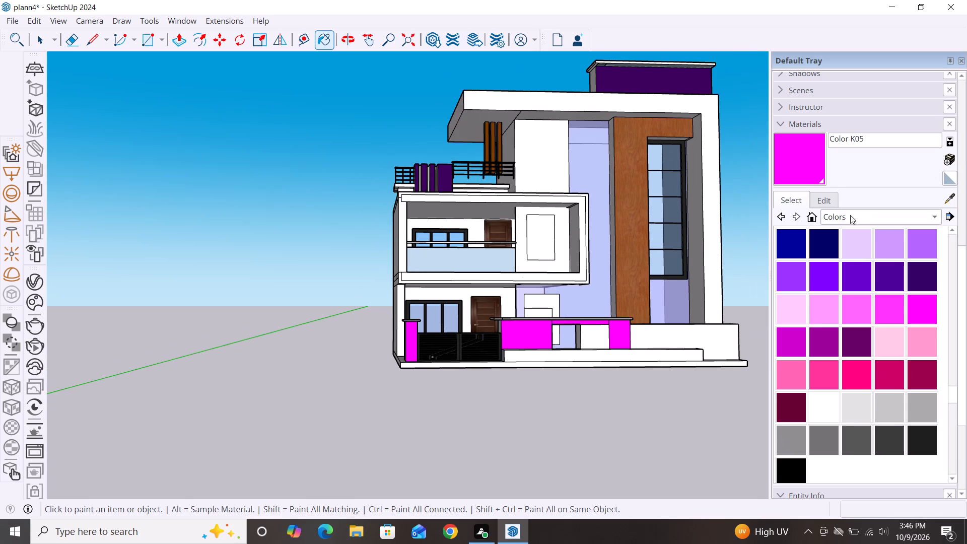
{"action": "left_click", "coordinate": [827, 202]}
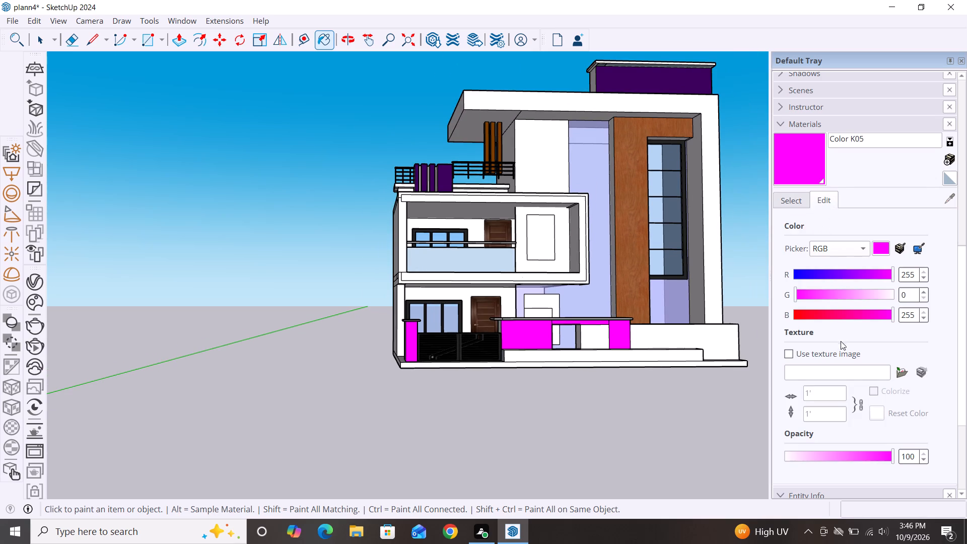
{"action": "left_click", "coordinate": [835, 456]}
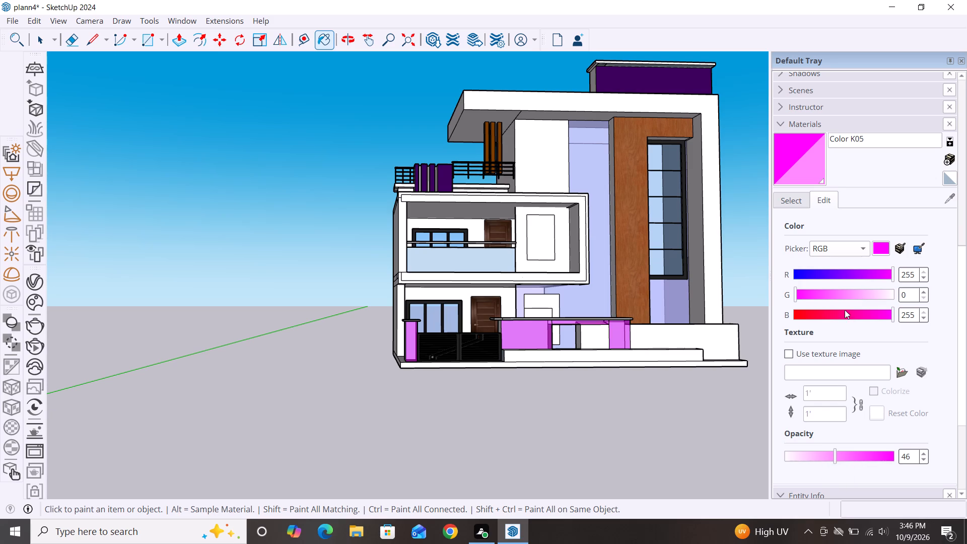
{"action": "left_click", "coordinate": [873, 274]}
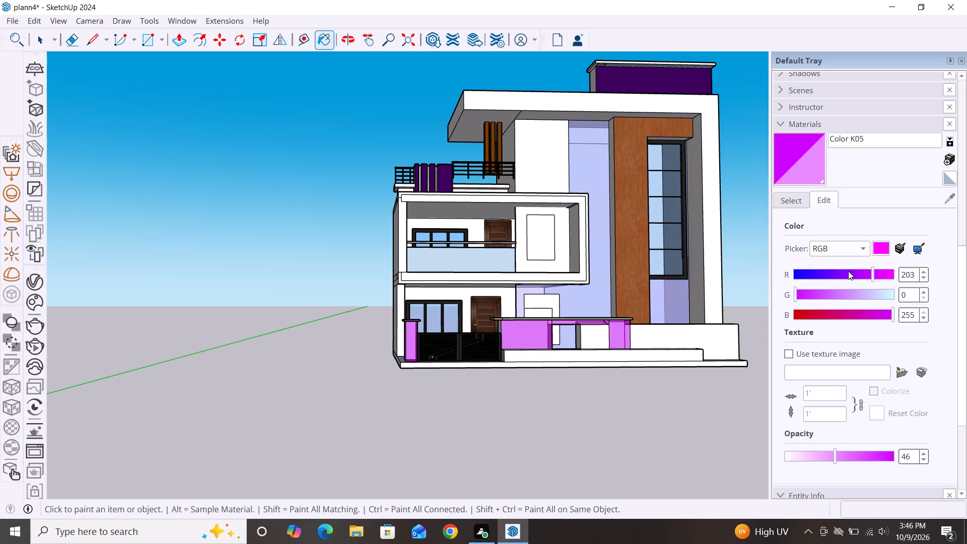
{"action": "double_click", "coordinate": [853, 271]}
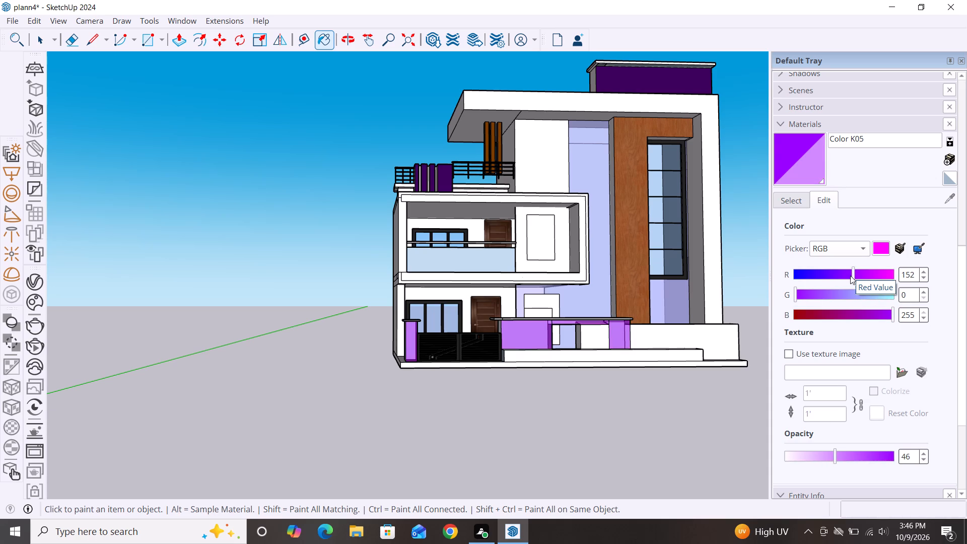
{"action": "double_click", "coordinate": [843, 279]}
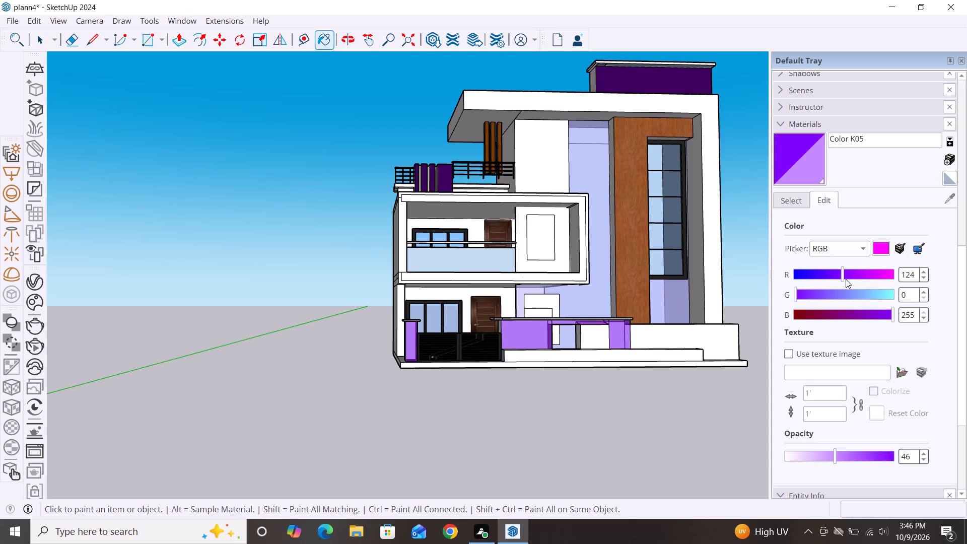
{"action": "left_click", "coordinate": [867, 271]}
{"action": "left_click", "coordinate": [885, 276]}
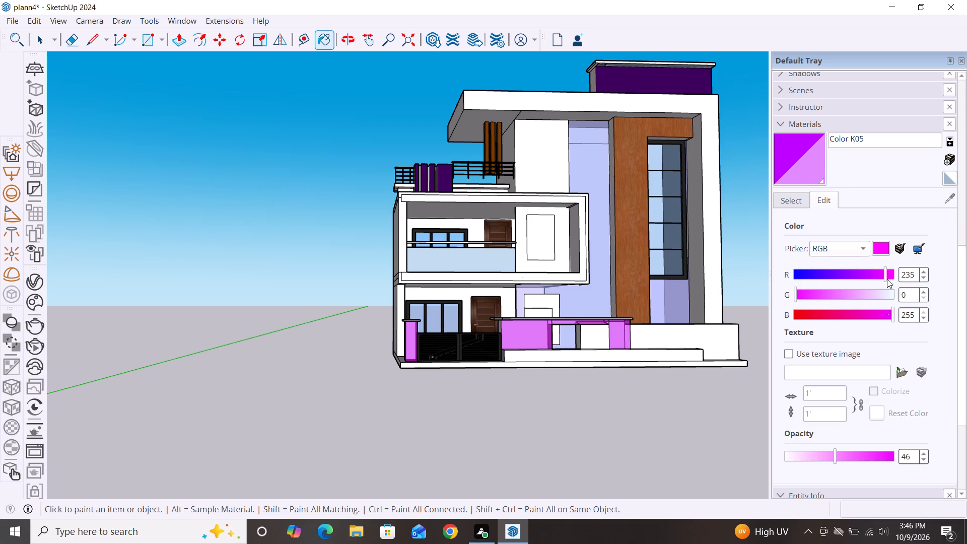
{"action": "left_click", "coordinate": [844, 298]}
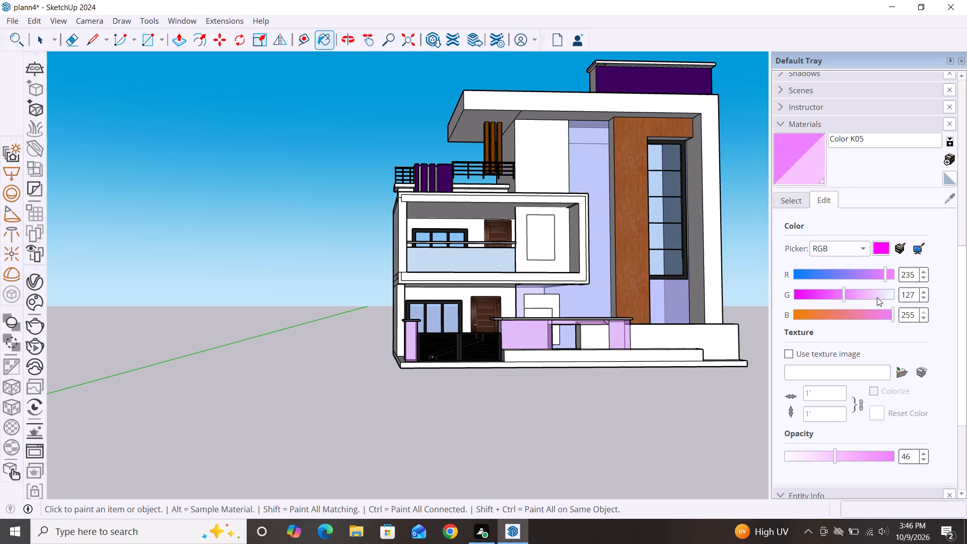
{"action": "double_click", "coordinate": [879, 297]}
{"action": "double_click", "coordinate": [832, 294]}
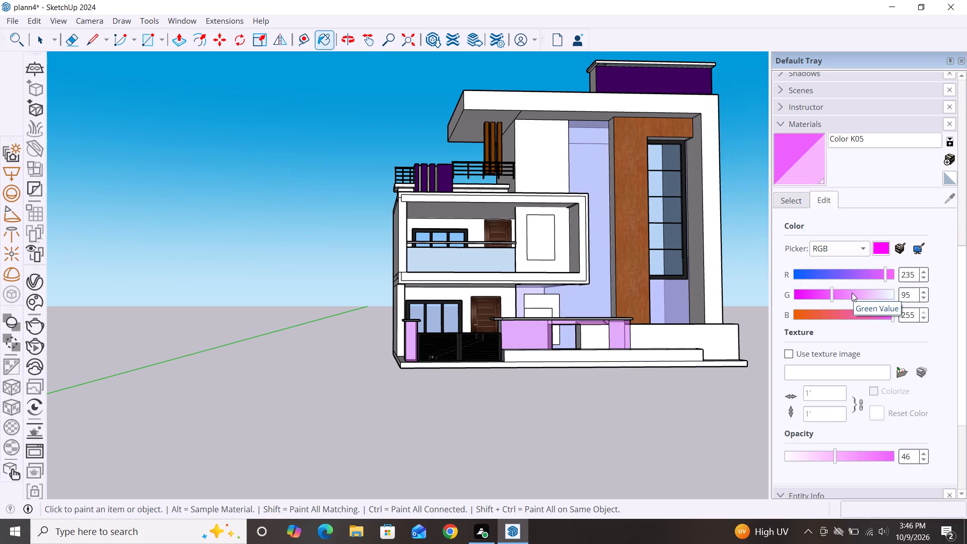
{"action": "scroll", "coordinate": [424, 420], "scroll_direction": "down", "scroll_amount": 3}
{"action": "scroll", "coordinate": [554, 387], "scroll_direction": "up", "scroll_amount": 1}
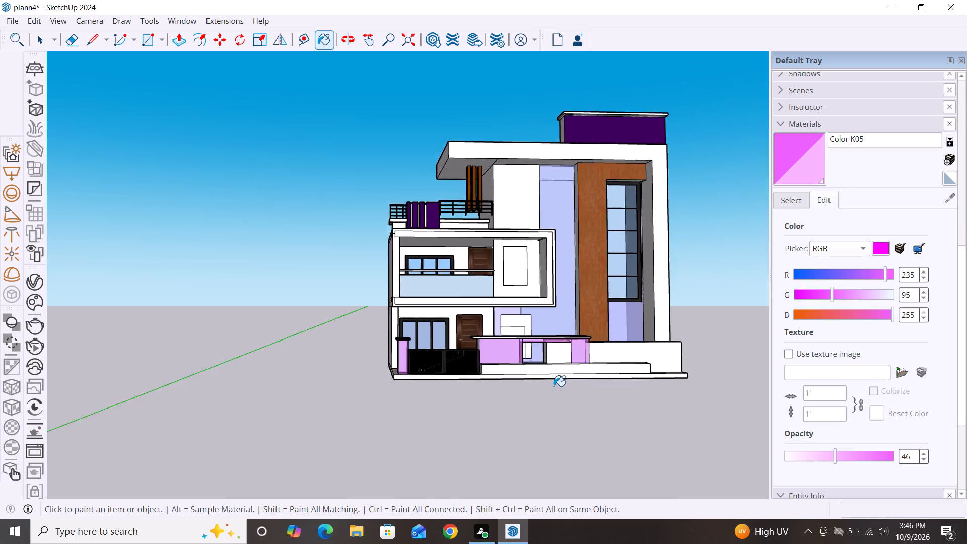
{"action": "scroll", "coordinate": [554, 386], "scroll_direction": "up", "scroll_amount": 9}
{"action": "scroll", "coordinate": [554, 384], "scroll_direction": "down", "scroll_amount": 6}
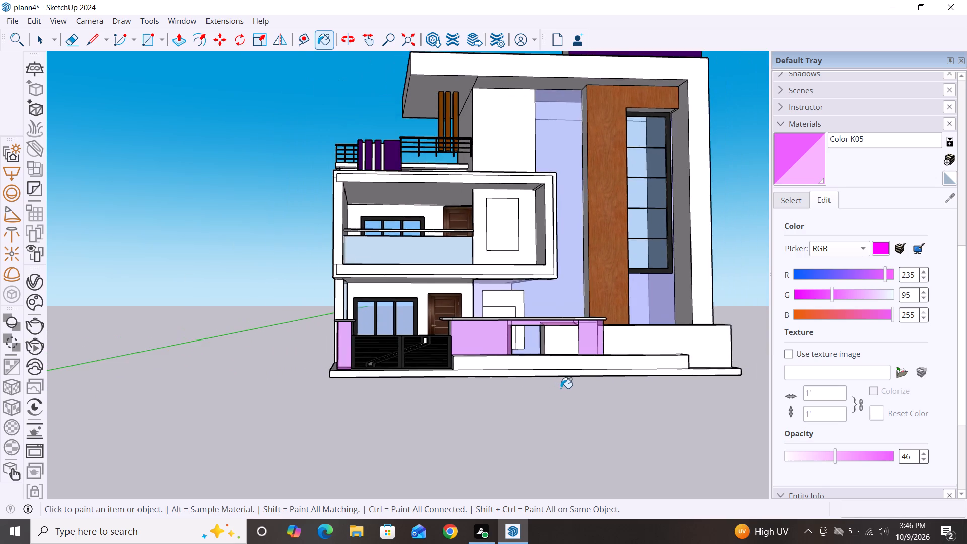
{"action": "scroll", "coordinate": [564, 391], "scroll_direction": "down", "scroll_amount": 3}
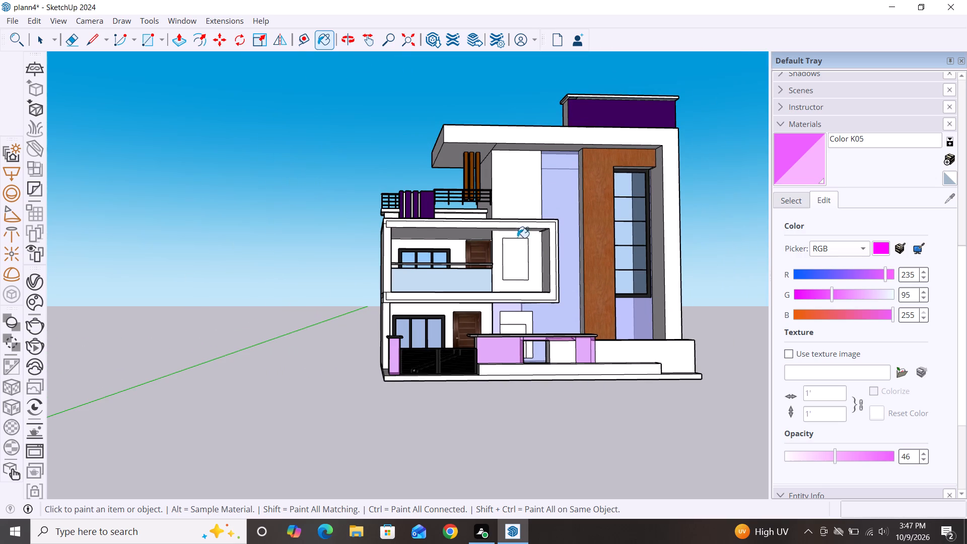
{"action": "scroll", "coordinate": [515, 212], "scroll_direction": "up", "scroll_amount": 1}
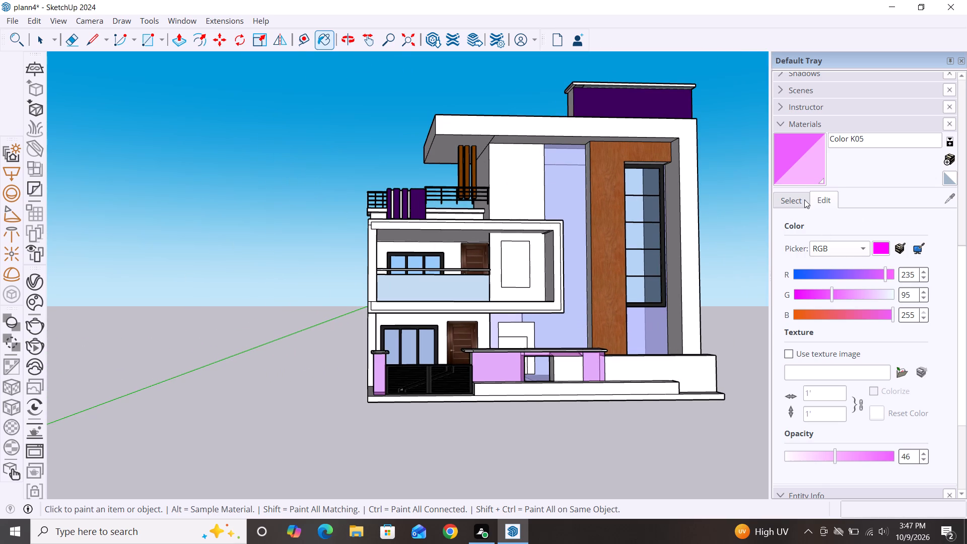
Paint the wall above the terrace and the balcony wall around the framed panel with Tile Mosaic Multi from the Tile collection.
{"action": "left_click", "coordinate": [795, 202]}
{"action": "left_click", "coordinate": [935, 216]}
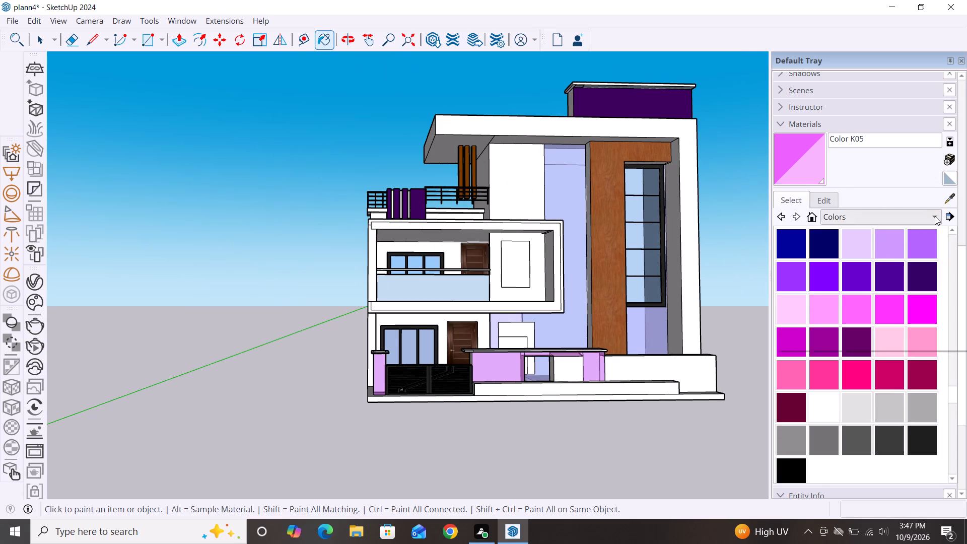
{"action": "scroll", "coordinate": [878, 320], "scroll_direction": "down", "scroll_amount": 2}
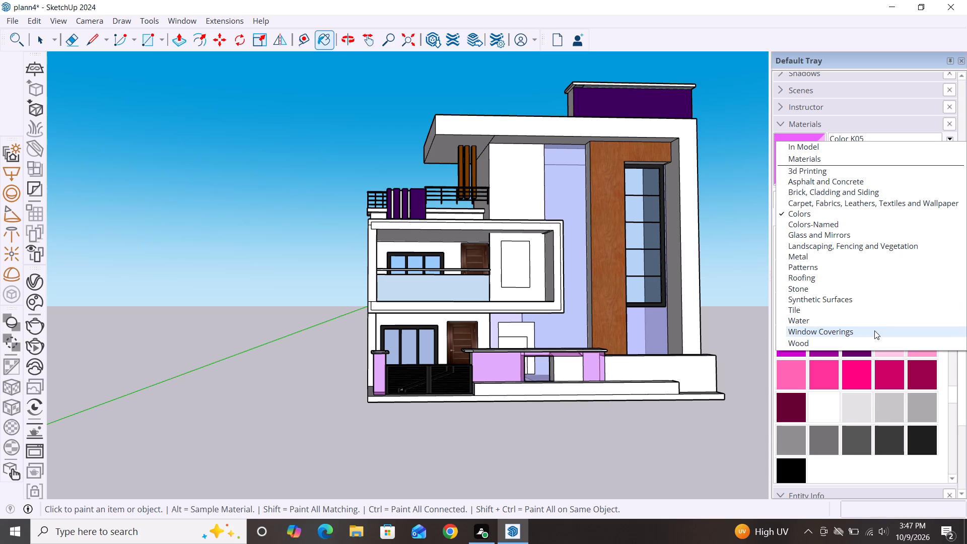
{"action": "scroll", "coordinate": [874, 330], "scroll_direction": "down", "scroll_amount": 3}
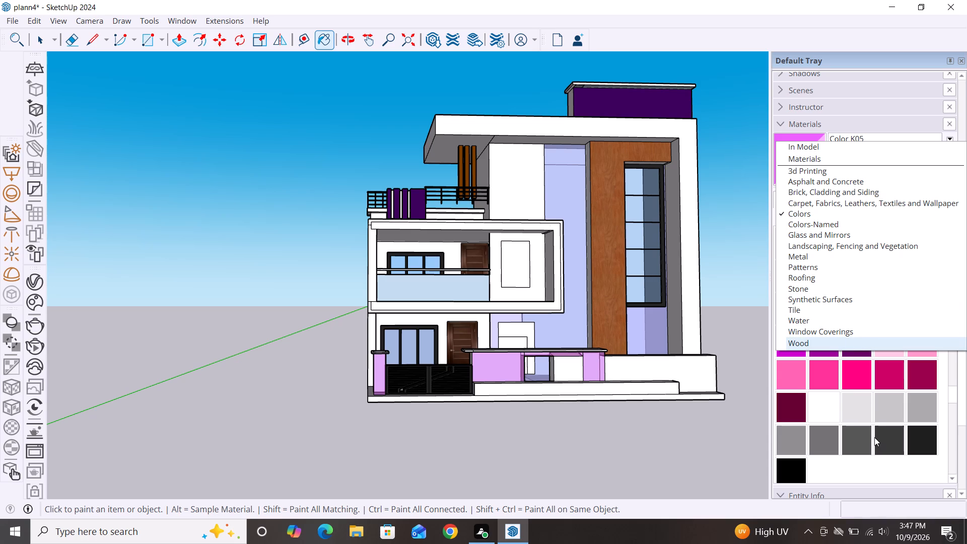
{"action": "scroll", "coordinate": [866, 436], "scroll_direction": "down", "scroll_amount": 2}
{"action": "scroll", "coordinate": [866, 435], "scroll_direction": "up", "scroll_amount": 3}
{"action": "left_click", "coordinate": [822, 313]}
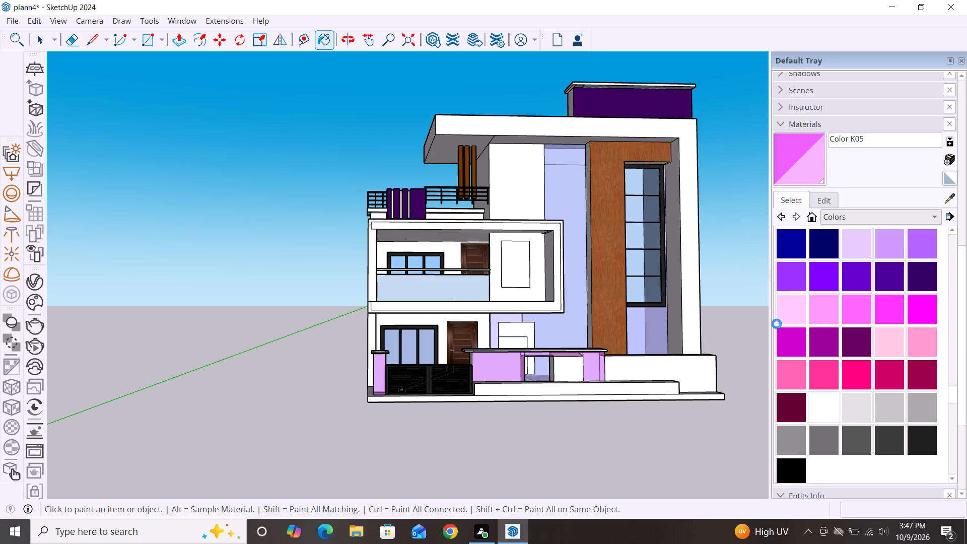
{"action": "scroll", "coordinate": [902, 343], "scroll_direction": "down", "scroll_amount": 4}
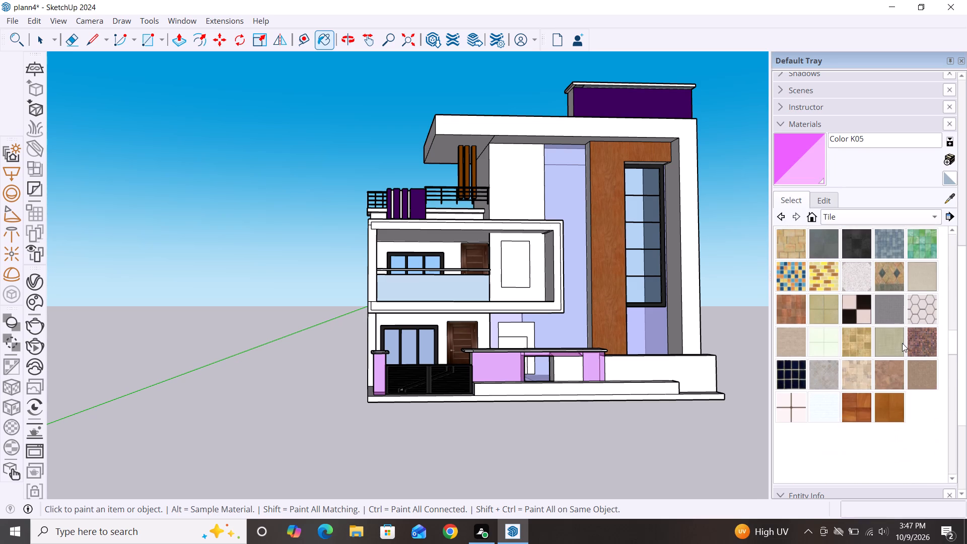
{"action": "scroll", "coordinate": [902, 343], "scroll_direction": "down", "scroll_amount": 1}
{"action": "scroll", "coordinate": [902, 343], "scroll_direction": "up", "scroll_amount": 4}
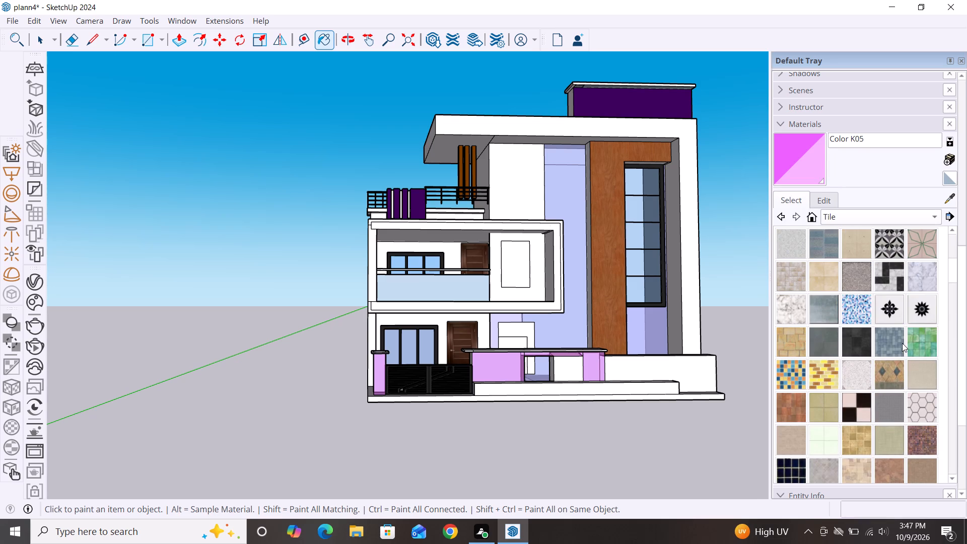
{"action": "scroll", "coordinate": [910, 349], "scroll_direction": "up", "scroll_amount": 3}
{"action": "scroll", "coordinate": [895, 332], "scroll_direction": "down", "scroll_amount": 3}
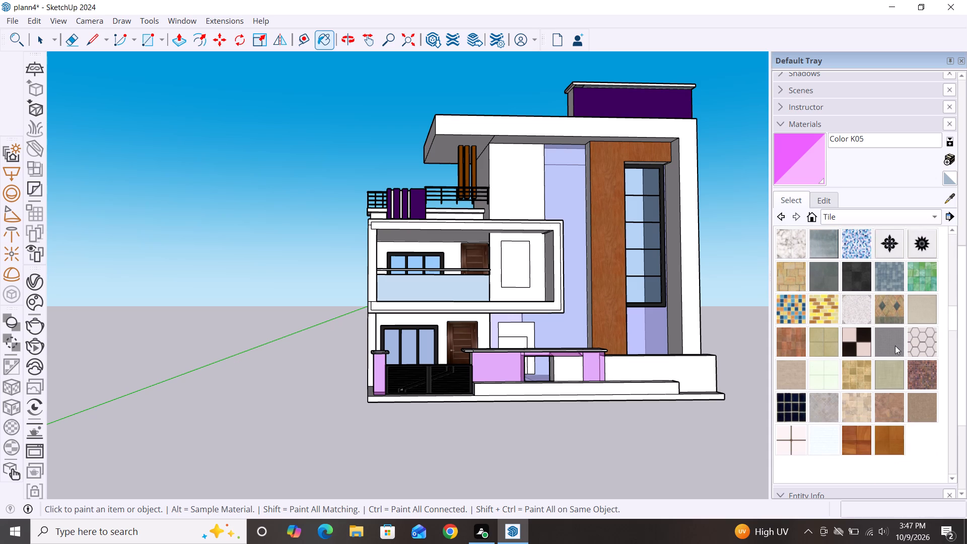
{"action": "scroll", "coordinate": [893, 370], "scroll_direction": "down", "scroll_amount": 1}
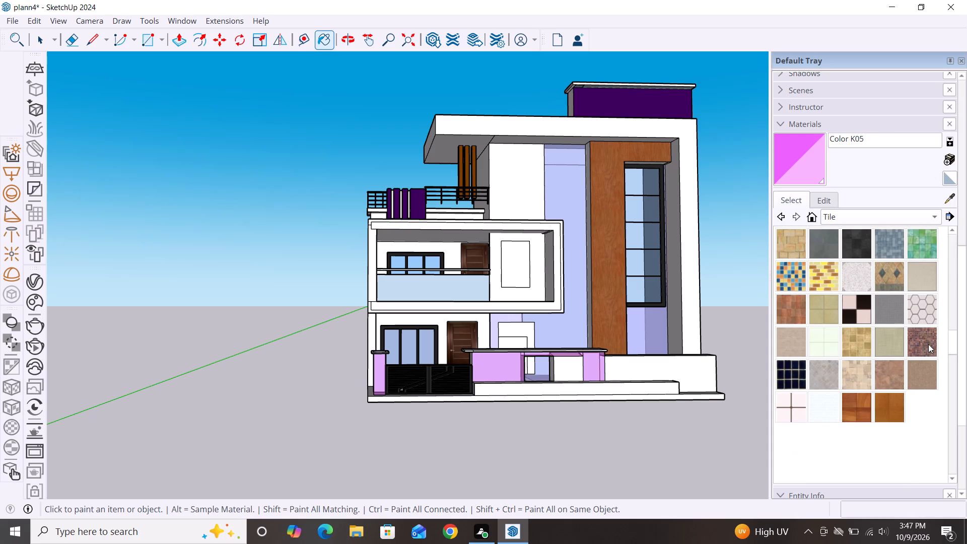
{"action": "double_click", "coordinate": [928, 344]}
{"action": "left_click", "coordinate": [523, 189]}
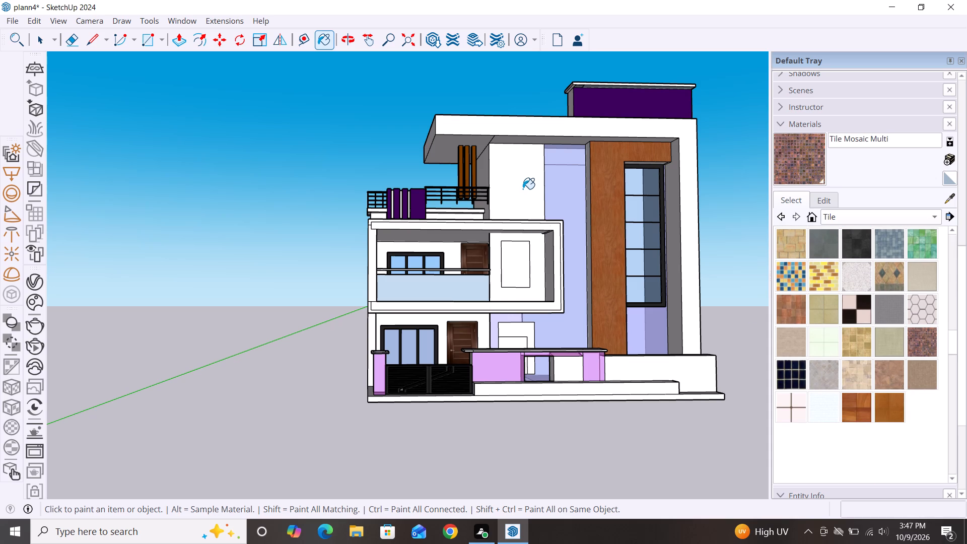
{"action": "double_click", "coordinate": [537, 270]}
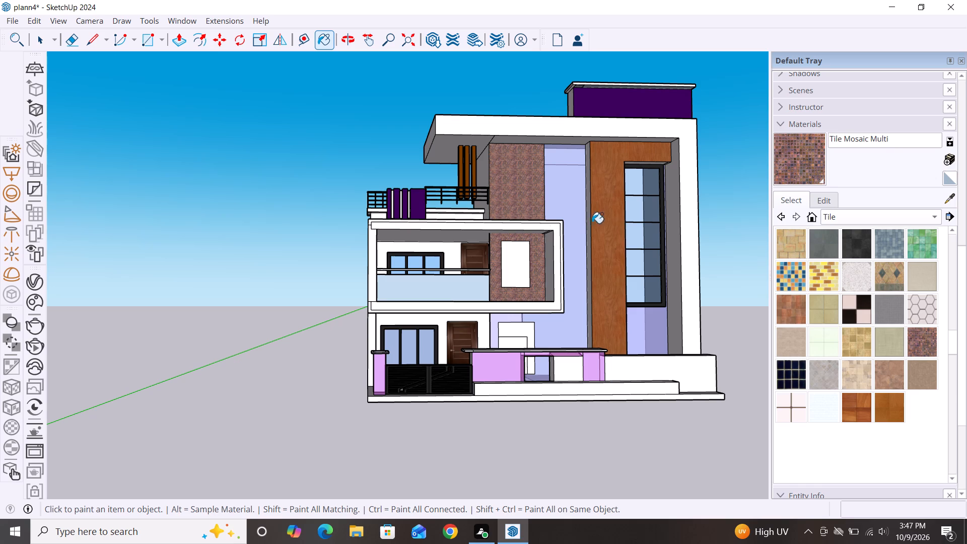
Set the blue value of the Tile Mosaic Multi material to 90.
{"action": "double_click", "coordinate": [821, 198]}
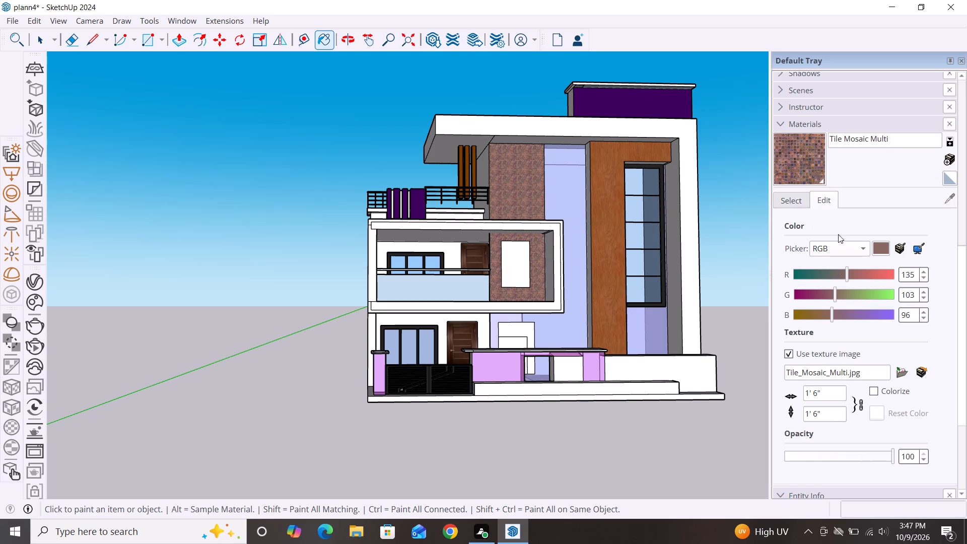
{"action": "left_click", "coordinate": [810, 317]}
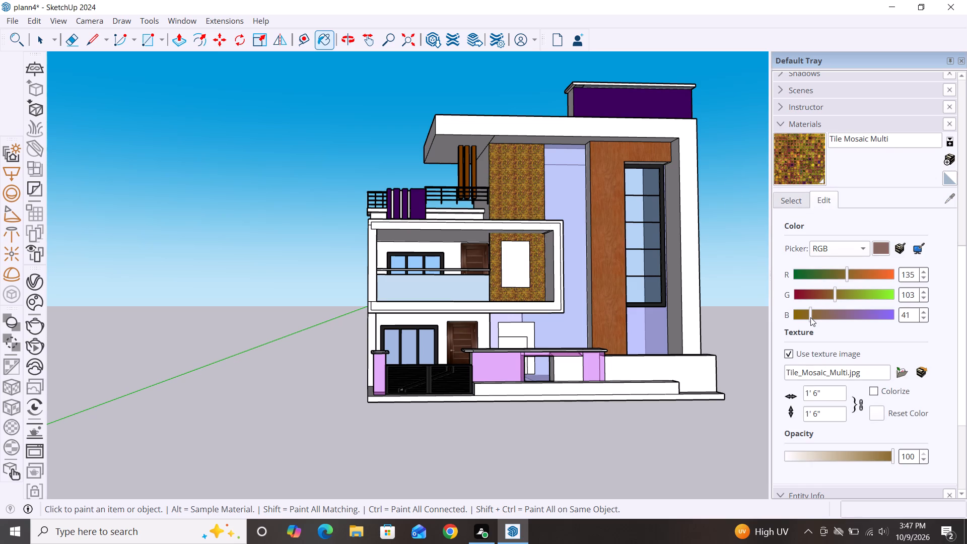
{"action": "double_click", "coordinate": [829, 313]}
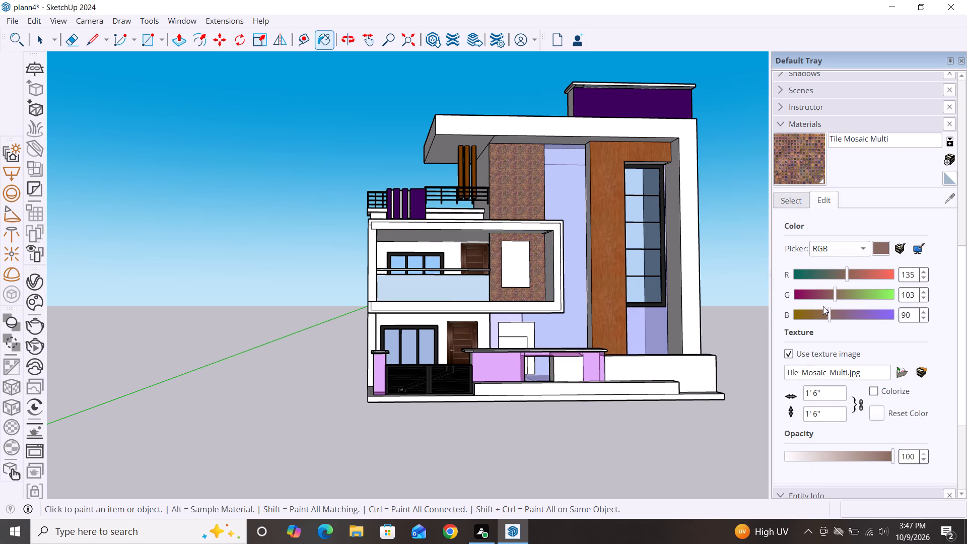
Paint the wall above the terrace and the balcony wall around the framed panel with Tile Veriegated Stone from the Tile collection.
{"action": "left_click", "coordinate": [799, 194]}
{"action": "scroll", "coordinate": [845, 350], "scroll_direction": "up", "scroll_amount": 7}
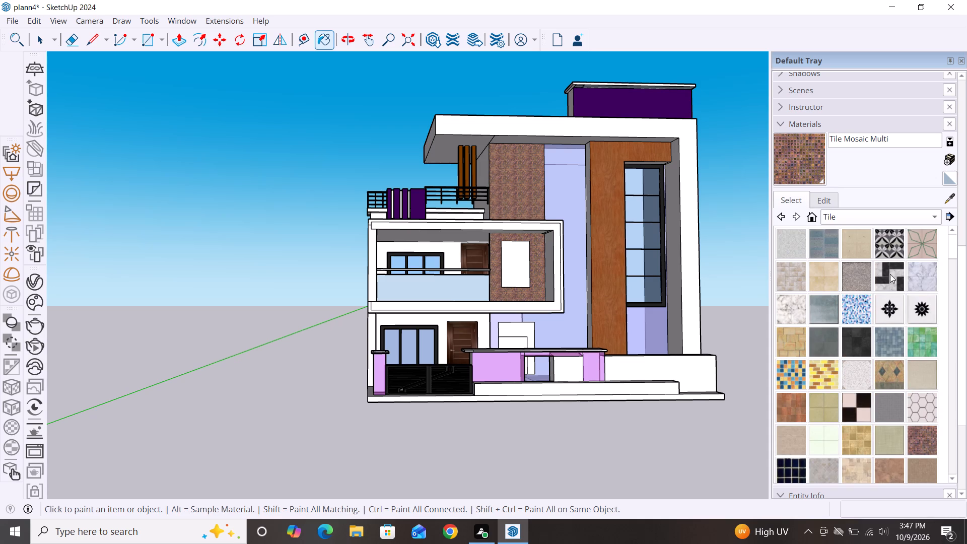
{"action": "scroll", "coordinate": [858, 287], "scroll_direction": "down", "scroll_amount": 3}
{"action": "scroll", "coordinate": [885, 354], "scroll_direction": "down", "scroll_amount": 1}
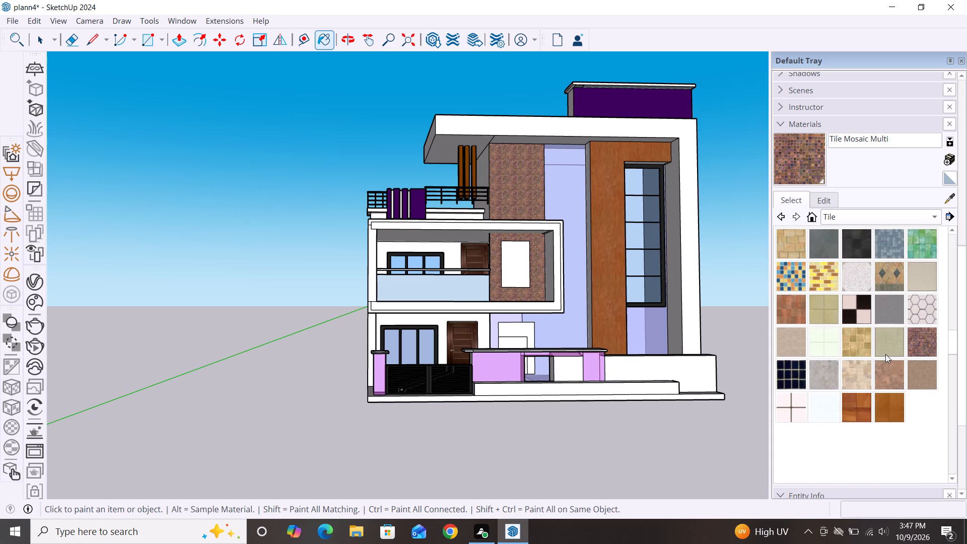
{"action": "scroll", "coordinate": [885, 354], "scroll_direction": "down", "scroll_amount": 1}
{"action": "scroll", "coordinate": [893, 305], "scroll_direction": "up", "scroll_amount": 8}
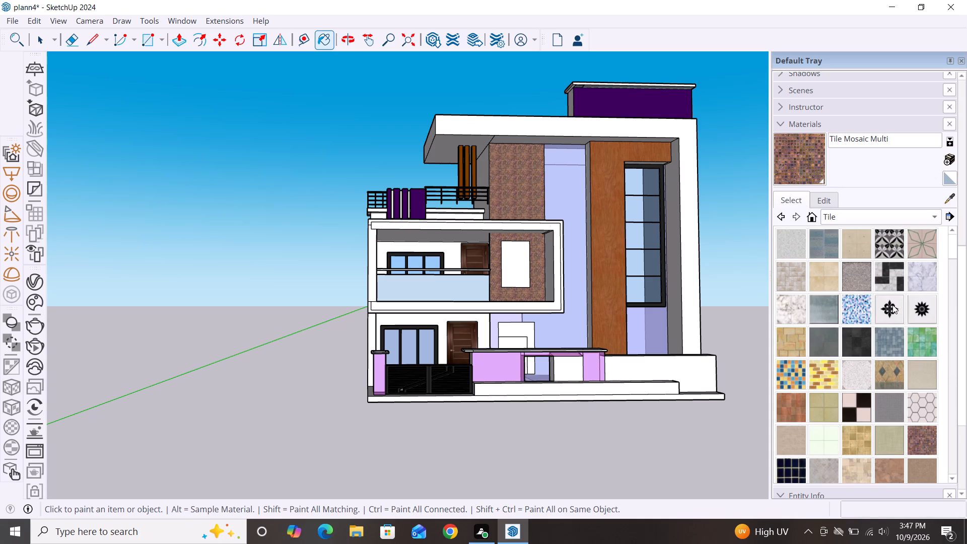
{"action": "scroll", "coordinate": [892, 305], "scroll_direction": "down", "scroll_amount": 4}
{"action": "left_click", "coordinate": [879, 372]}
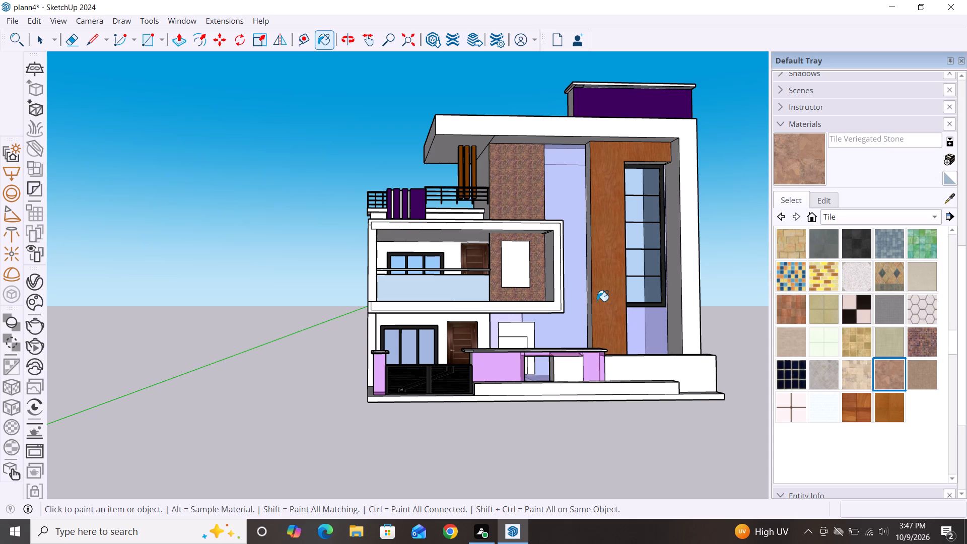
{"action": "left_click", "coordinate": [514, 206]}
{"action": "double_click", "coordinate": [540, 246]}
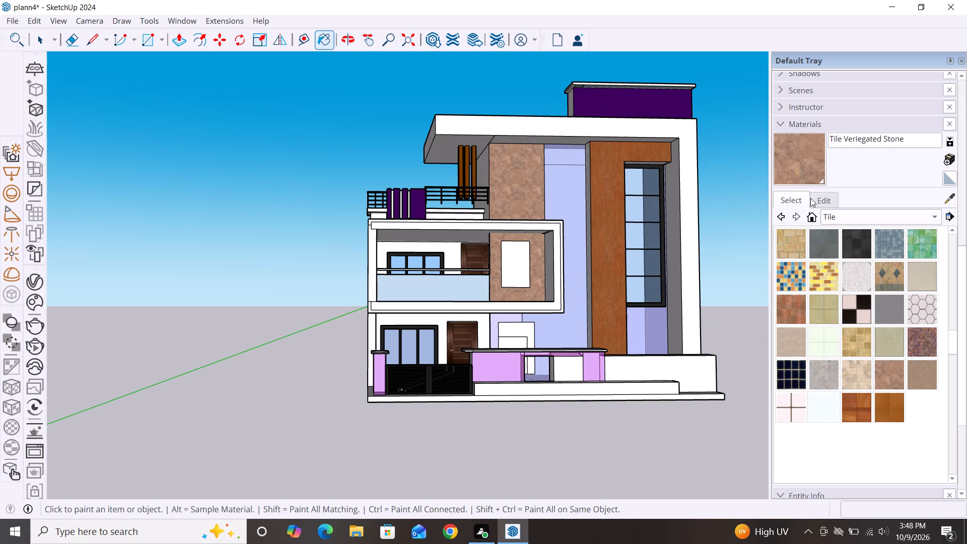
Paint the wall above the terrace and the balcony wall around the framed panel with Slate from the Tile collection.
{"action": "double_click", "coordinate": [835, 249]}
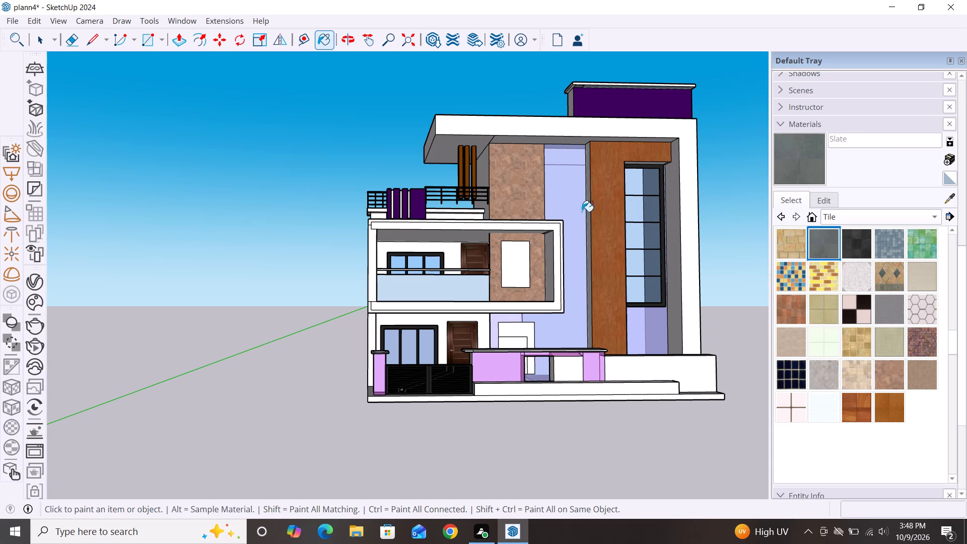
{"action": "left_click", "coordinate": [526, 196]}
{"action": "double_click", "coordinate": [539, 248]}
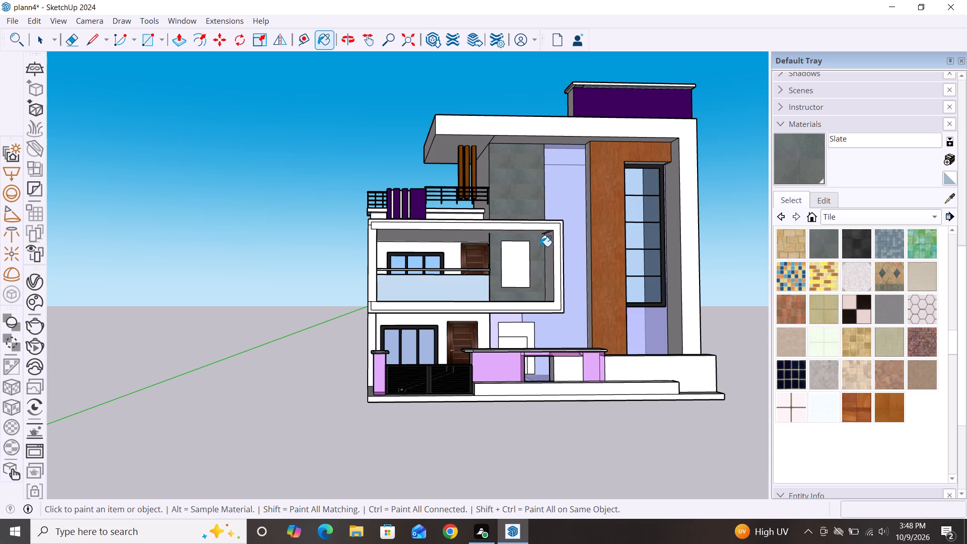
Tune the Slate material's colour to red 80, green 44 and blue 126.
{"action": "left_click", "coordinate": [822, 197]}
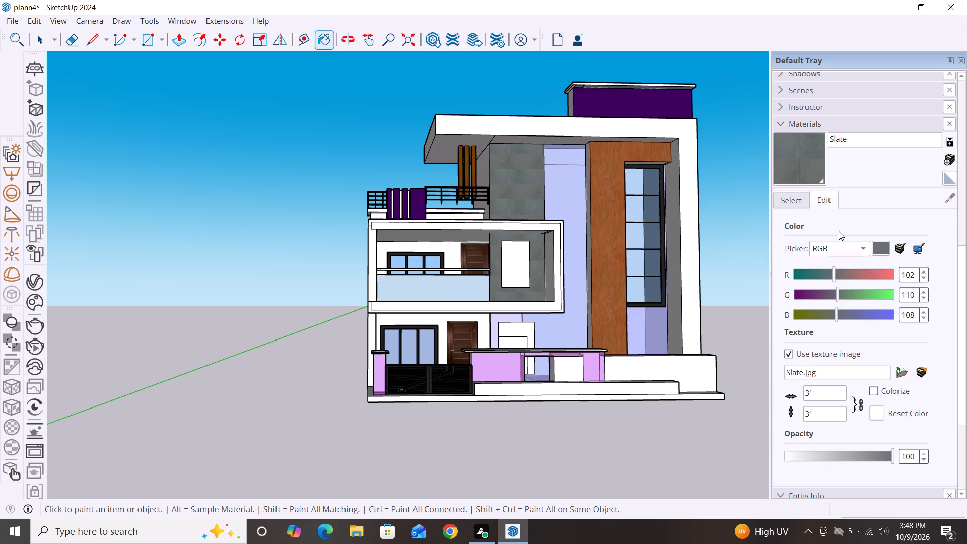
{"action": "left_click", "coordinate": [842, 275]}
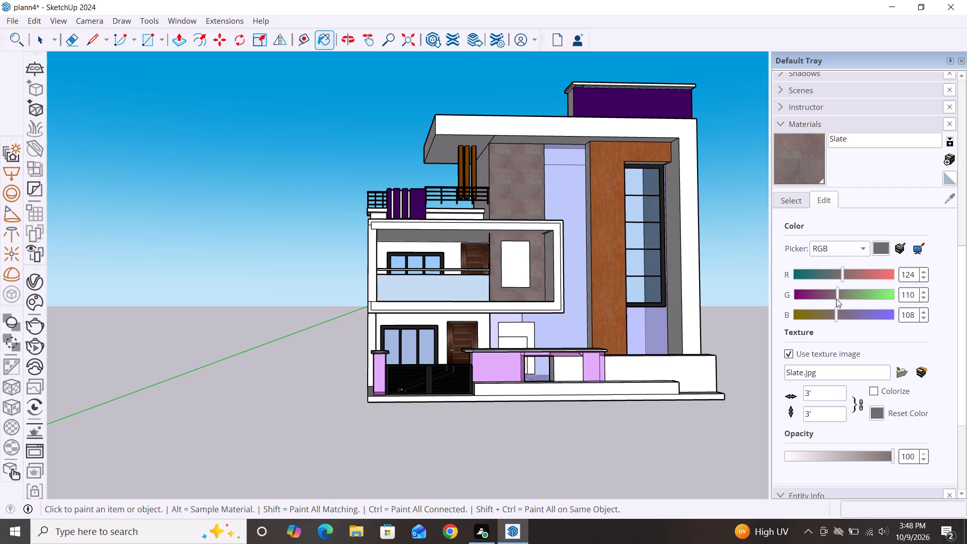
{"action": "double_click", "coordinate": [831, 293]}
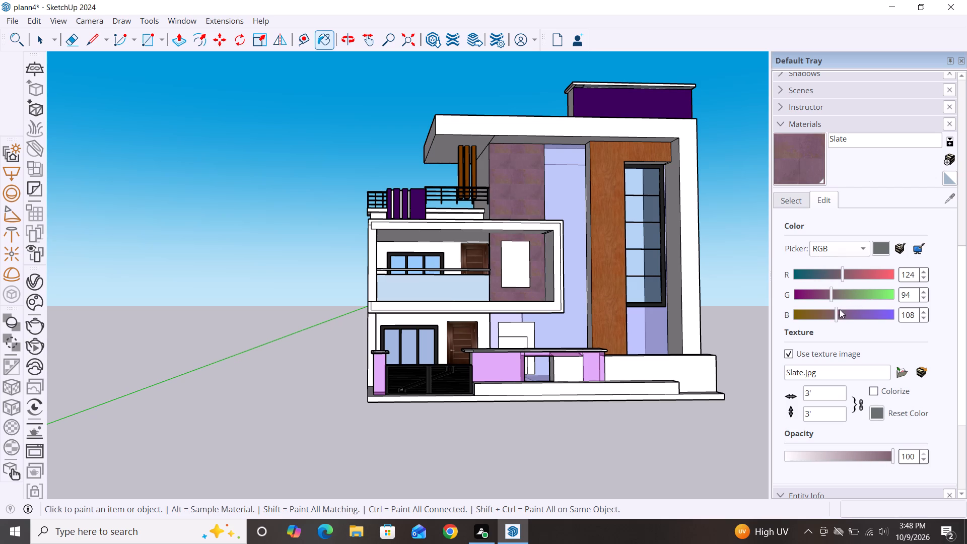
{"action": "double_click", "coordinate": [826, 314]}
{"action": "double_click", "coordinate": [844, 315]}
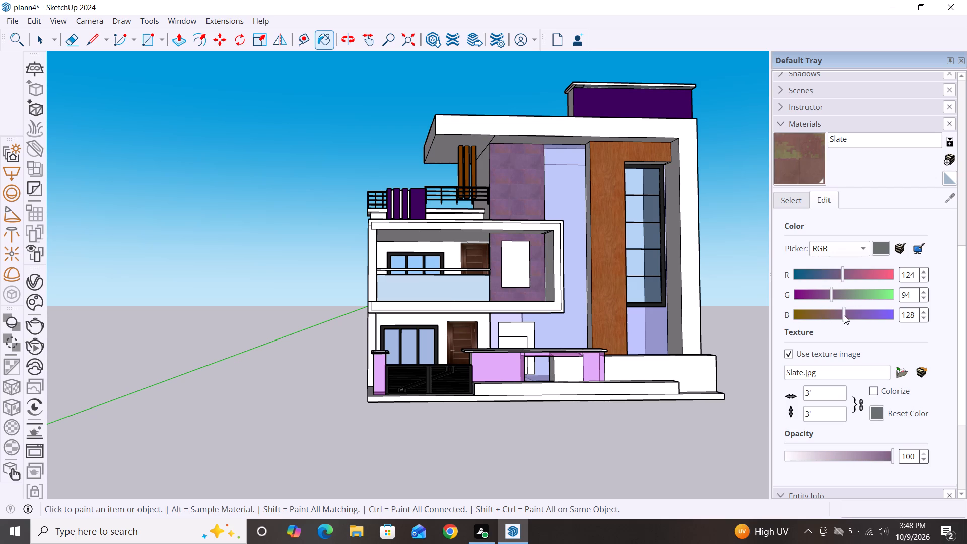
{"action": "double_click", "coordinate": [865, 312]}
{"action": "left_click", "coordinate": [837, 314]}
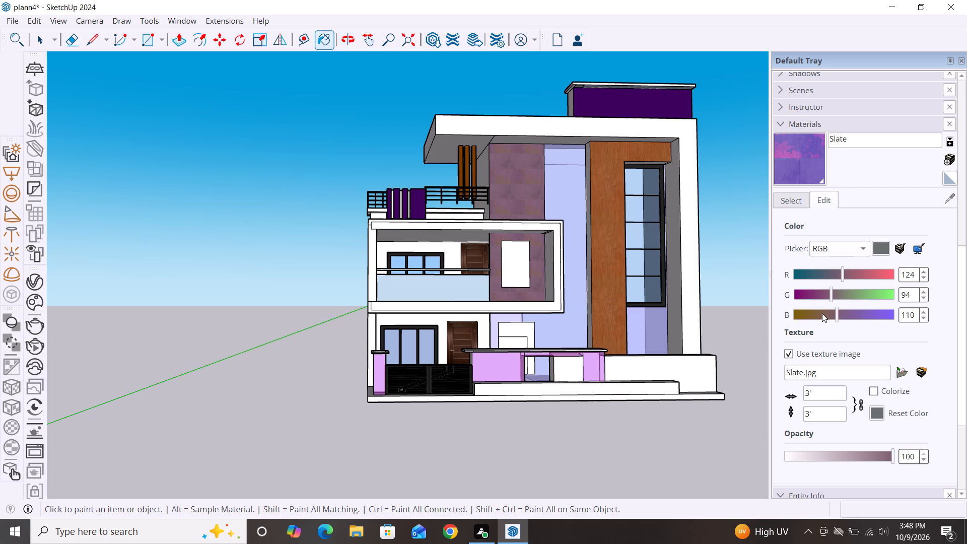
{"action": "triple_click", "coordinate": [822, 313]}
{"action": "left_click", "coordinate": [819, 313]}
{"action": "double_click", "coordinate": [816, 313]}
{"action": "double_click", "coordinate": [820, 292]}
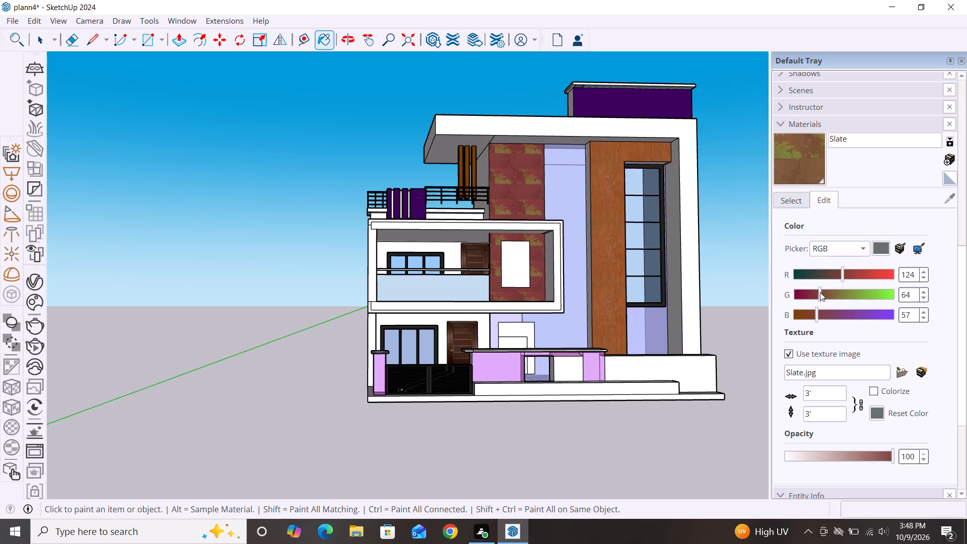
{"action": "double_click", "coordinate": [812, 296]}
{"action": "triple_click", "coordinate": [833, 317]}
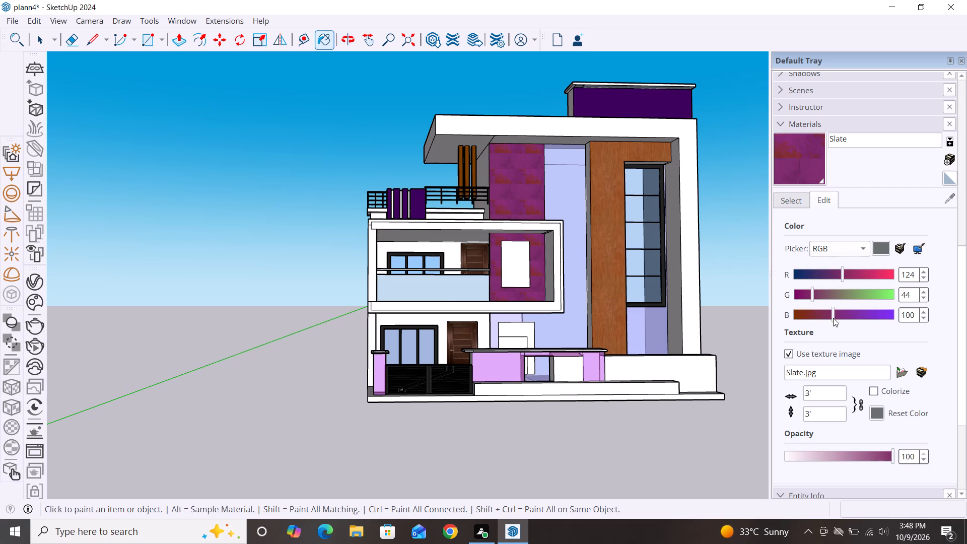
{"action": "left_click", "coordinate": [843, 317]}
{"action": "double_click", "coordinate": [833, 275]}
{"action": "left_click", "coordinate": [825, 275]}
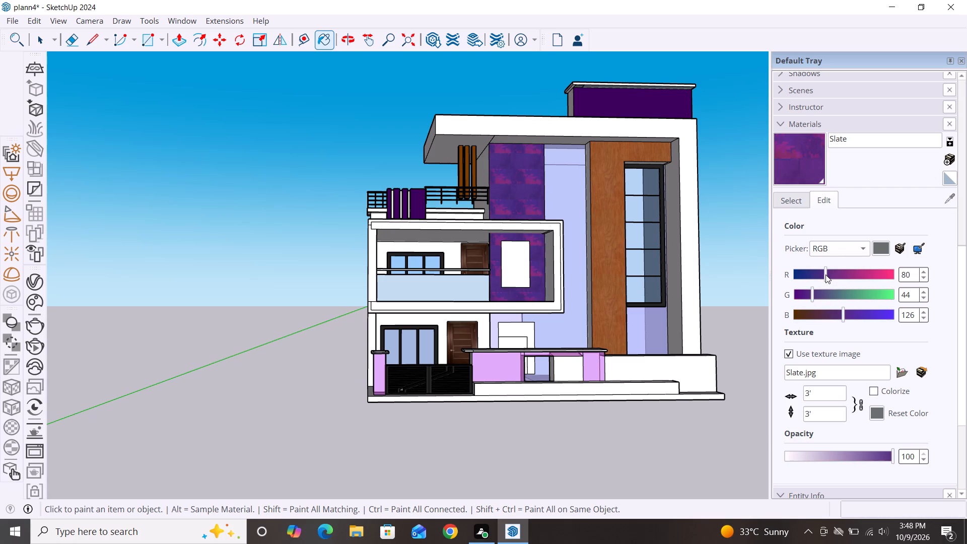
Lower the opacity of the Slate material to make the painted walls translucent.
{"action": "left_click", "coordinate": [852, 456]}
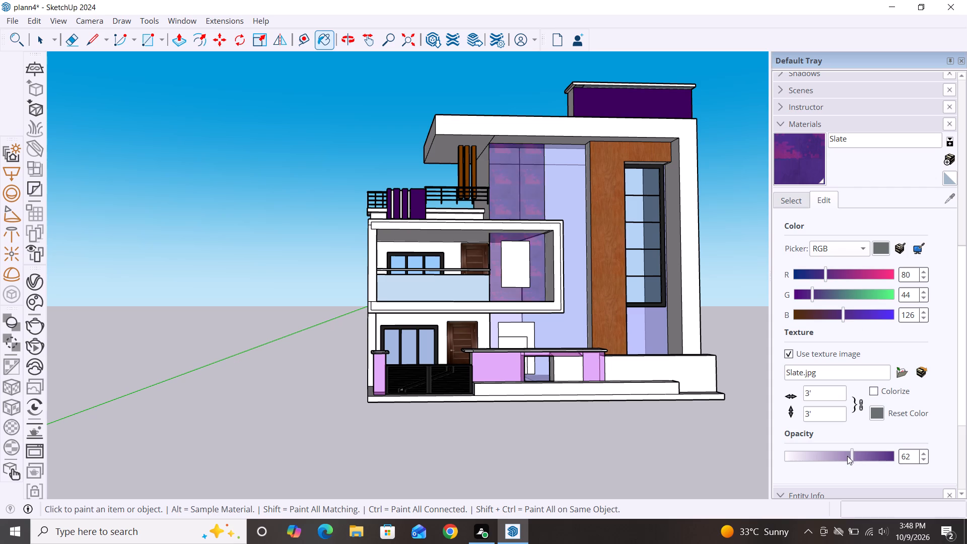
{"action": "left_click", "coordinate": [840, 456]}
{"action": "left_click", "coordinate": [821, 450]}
Repaint the wall above the terrace and the balcony wall around the framed panel with the original Tile Mosaic Multi.
{"action": "left_click", "coordinate": [787, 203]}
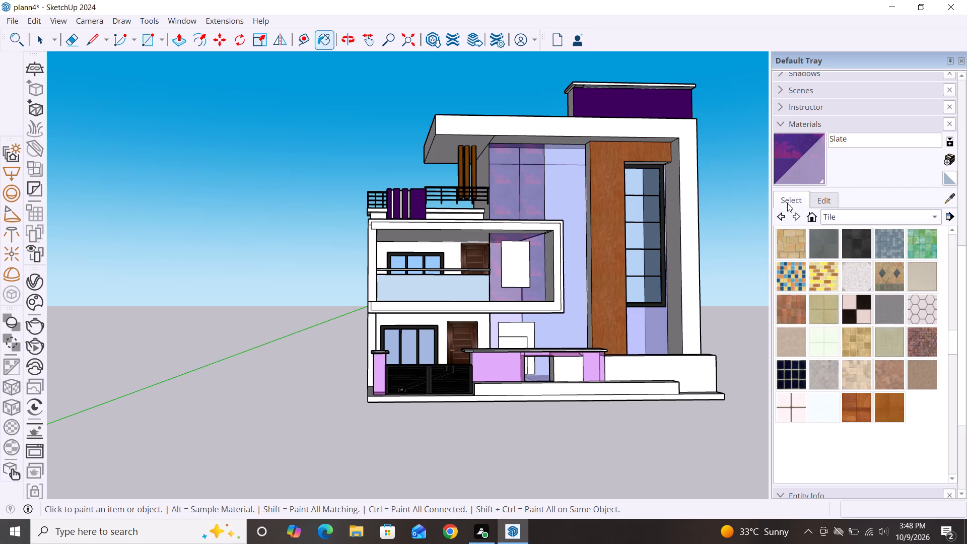
{"action": "scroll", "coordinate": [842, 378], "scroll_direction": "down", "scroll_amount": 2}
{"action": "scroll", "coordinate": [854, 367], "scroll_direction": "up", "scroll_amount": 3}
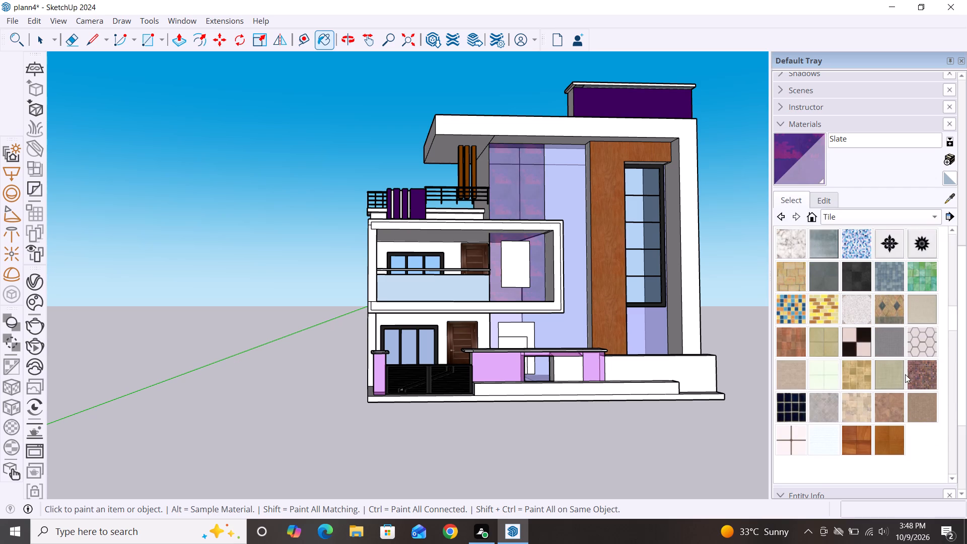
{"action": "left_click", "coordinate": [939, 385]}
{"action": "left_click", "coordinate": [915, 384]}
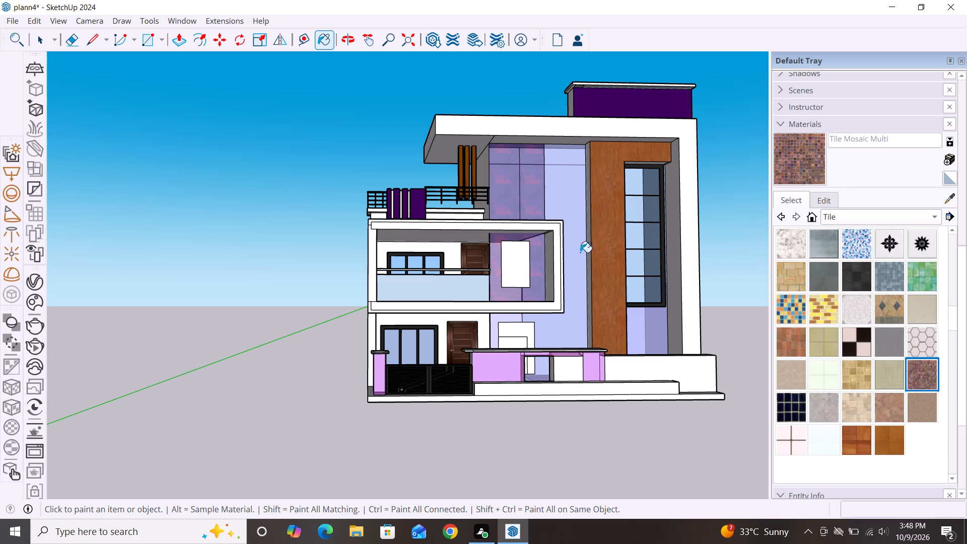
{"action": "double_click", "coordinate": [522, 202]}
{"action": "left_click", "coordinate": [538, 278]}
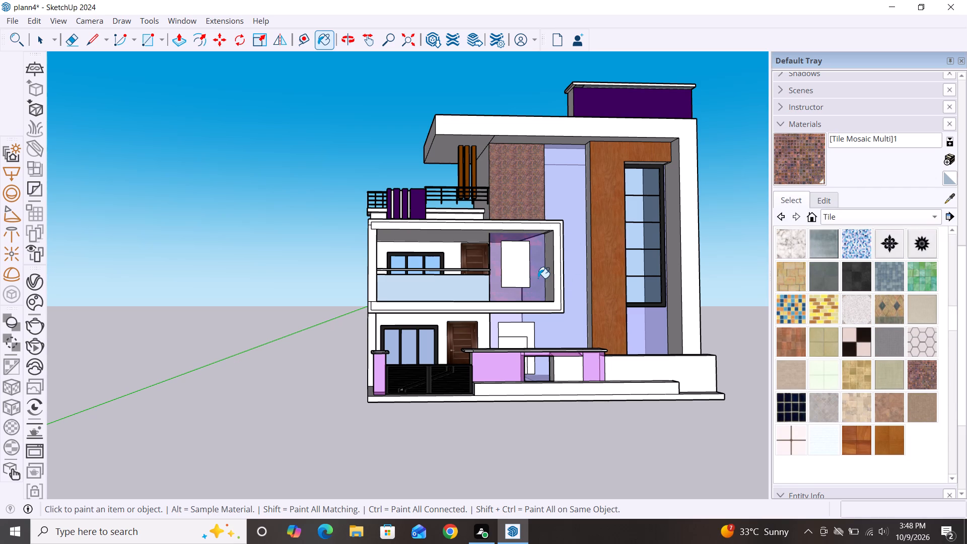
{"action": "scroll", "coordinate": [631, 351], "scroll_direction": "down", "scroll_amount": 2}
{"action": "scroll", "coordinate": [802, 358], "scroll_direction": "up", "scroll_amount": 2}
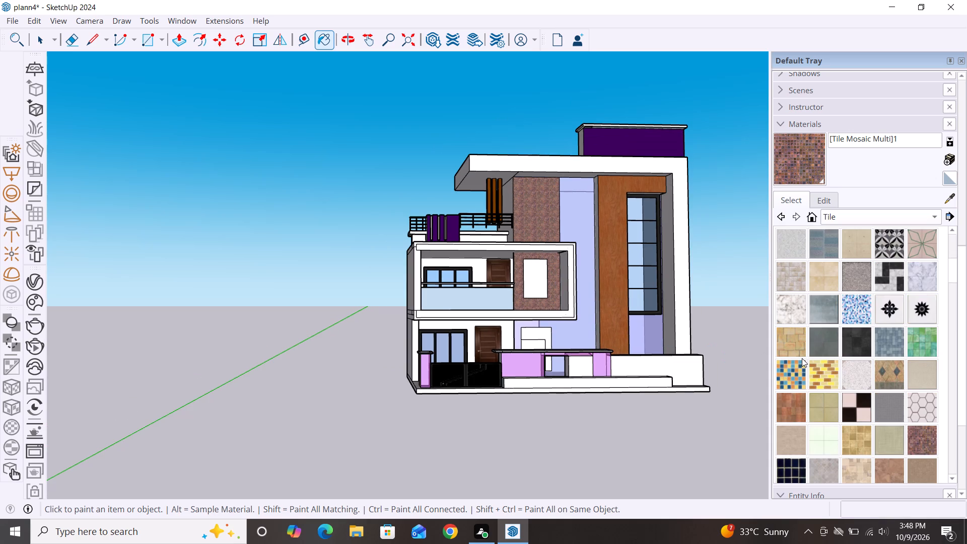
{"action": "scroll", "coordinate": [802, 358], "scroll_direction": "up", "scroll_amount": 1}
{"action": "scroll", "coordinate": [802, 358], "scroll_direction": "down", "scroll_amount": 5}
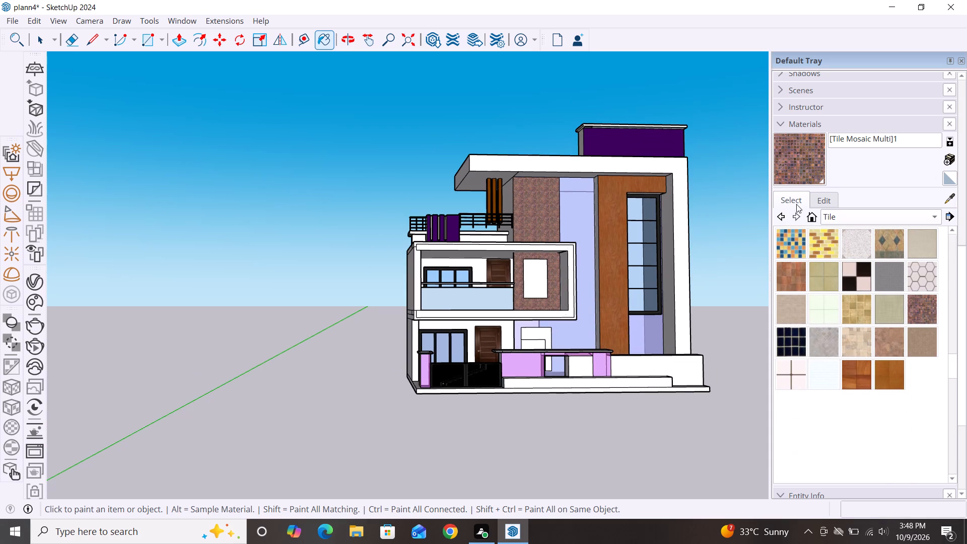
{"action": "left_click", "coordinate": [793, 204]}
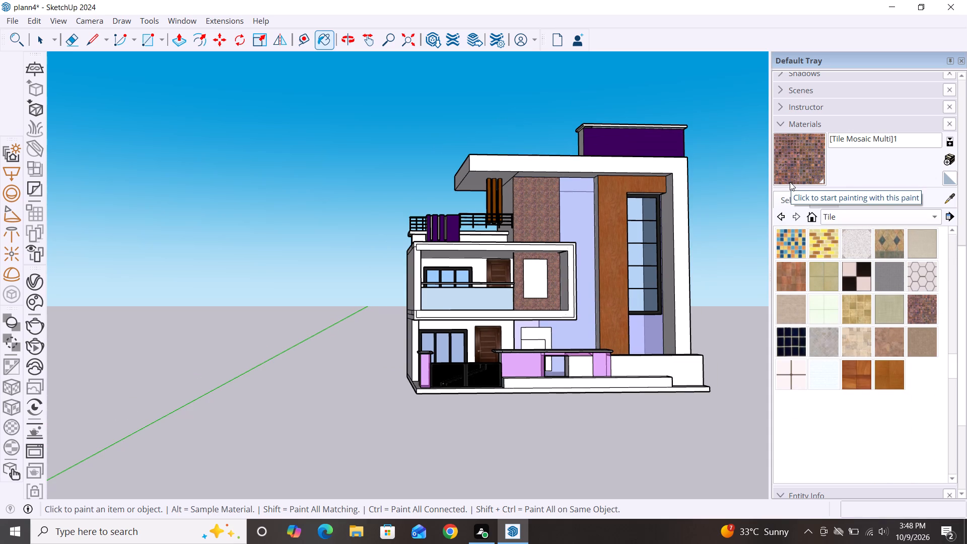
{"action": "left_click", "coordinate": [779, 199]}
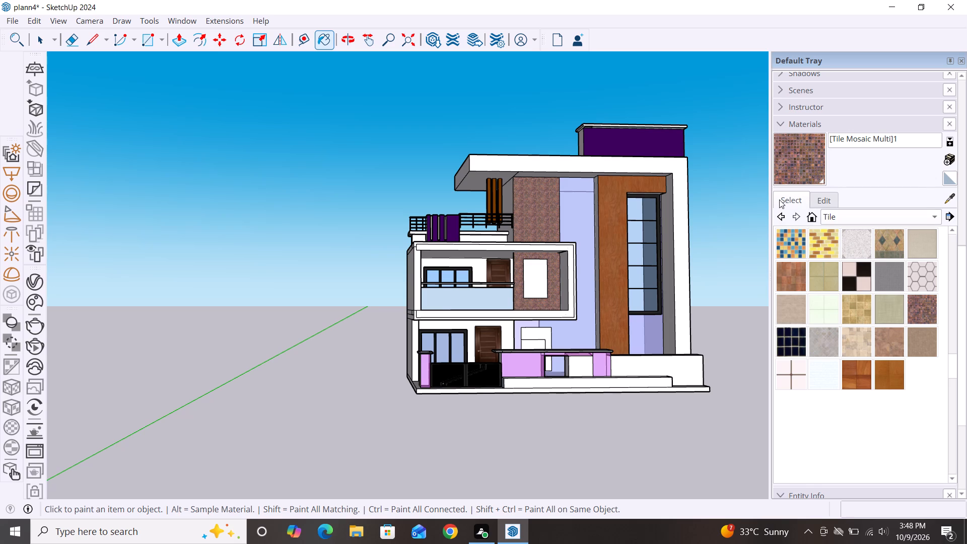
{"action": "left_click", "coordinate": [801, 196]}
Paint the boundary wall's panel and end pier with pale lavender Color I01 from the Colors collection.
{"action": "left_click", "coordinate": [931, 217]}
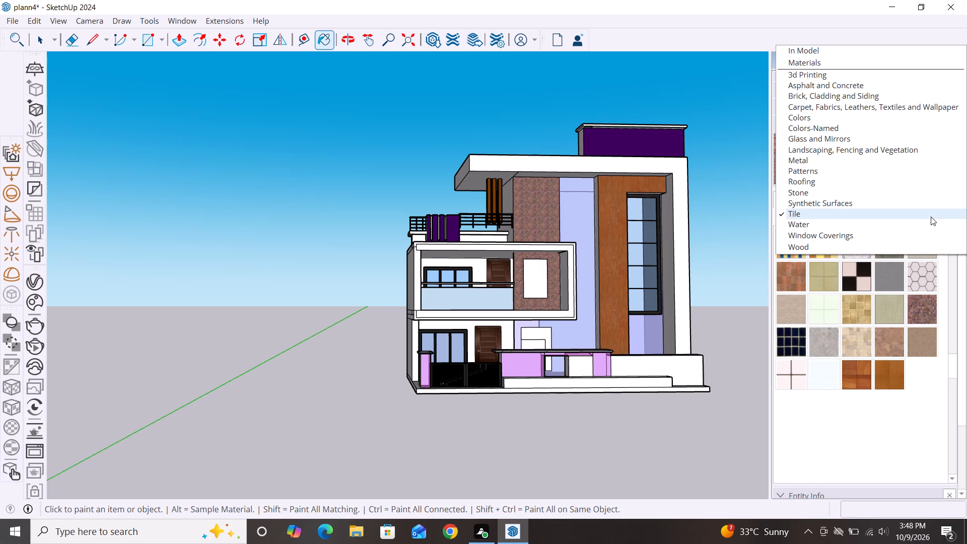
{"action": "left_click", "coordinate": [815, 120]}
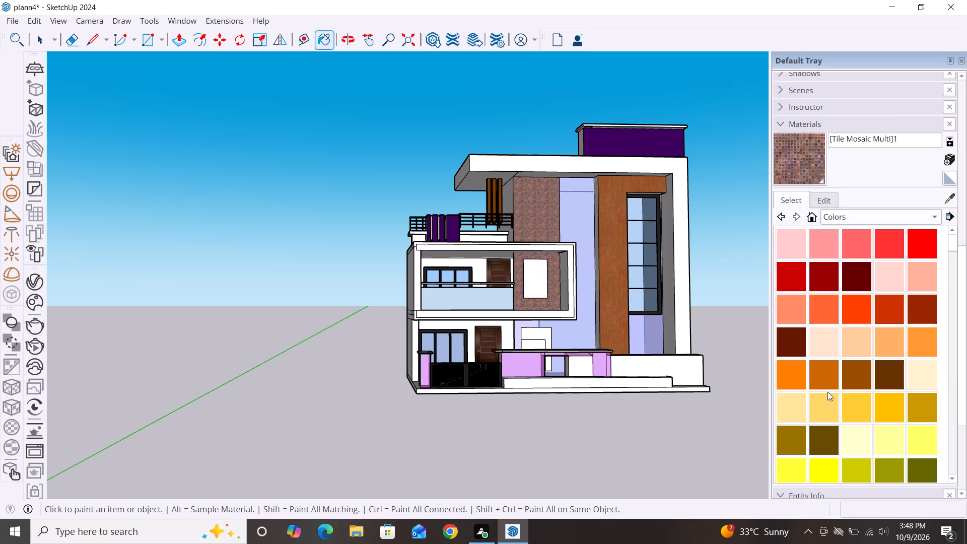
{"action": "scroll", "coordinate": [848, 399], "scroll_direction": "down", "scroll_amount": 11}
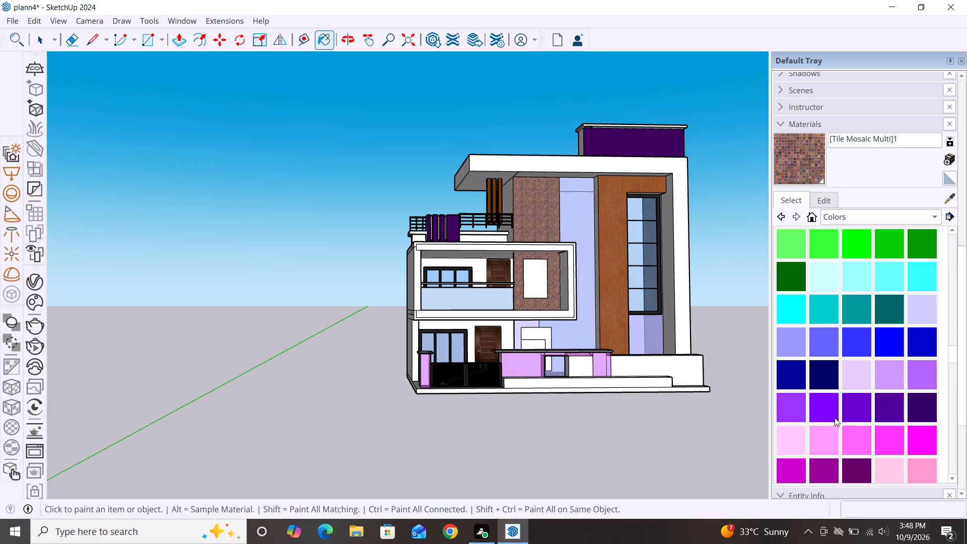
{"action": "scroll", "coordinate": [836, 423], "scroll_direction": "down", "scroll_amount": 2}
{"action": "left_click", "coordinate": [912, 244]}
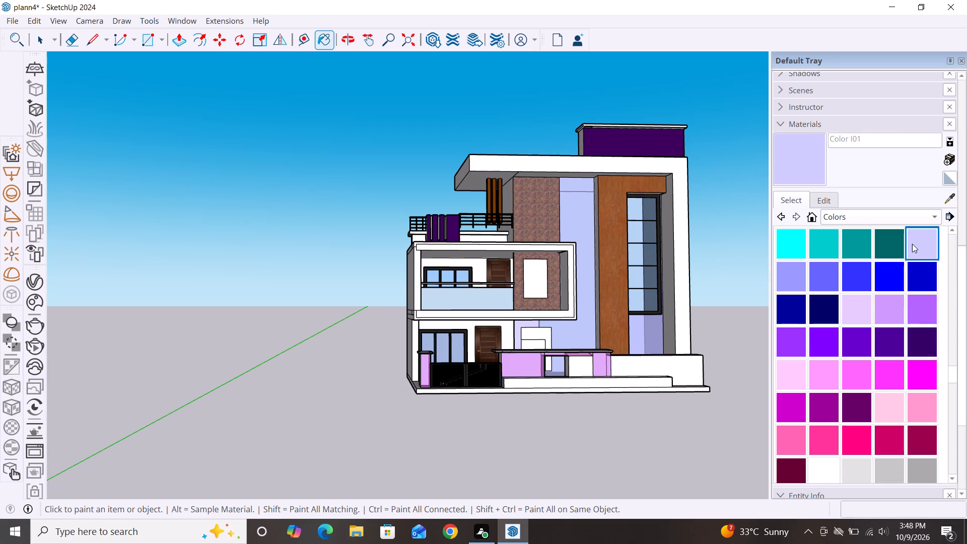
{"action": "left_click", "coordinate": [526, 368]}
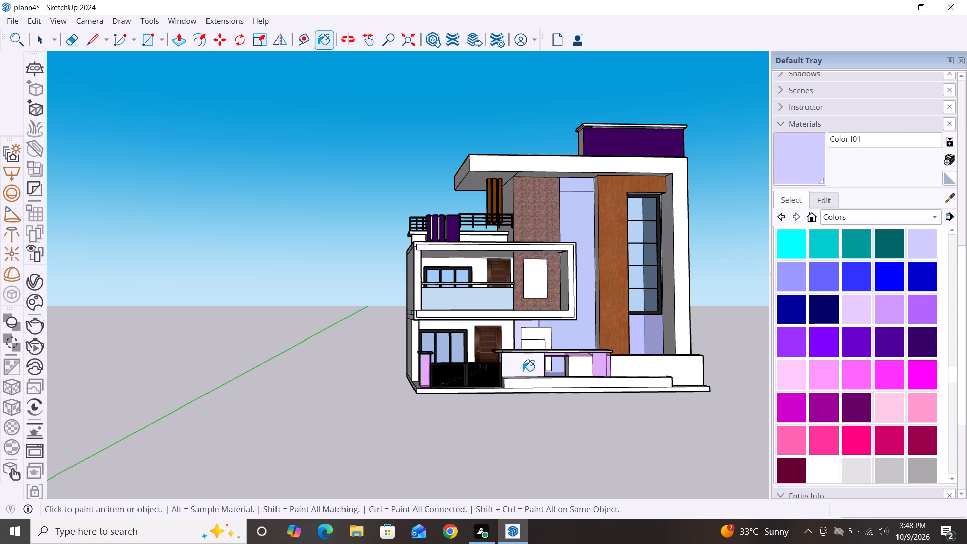
{"action": "left_click", "coordinate": [602, 363]}
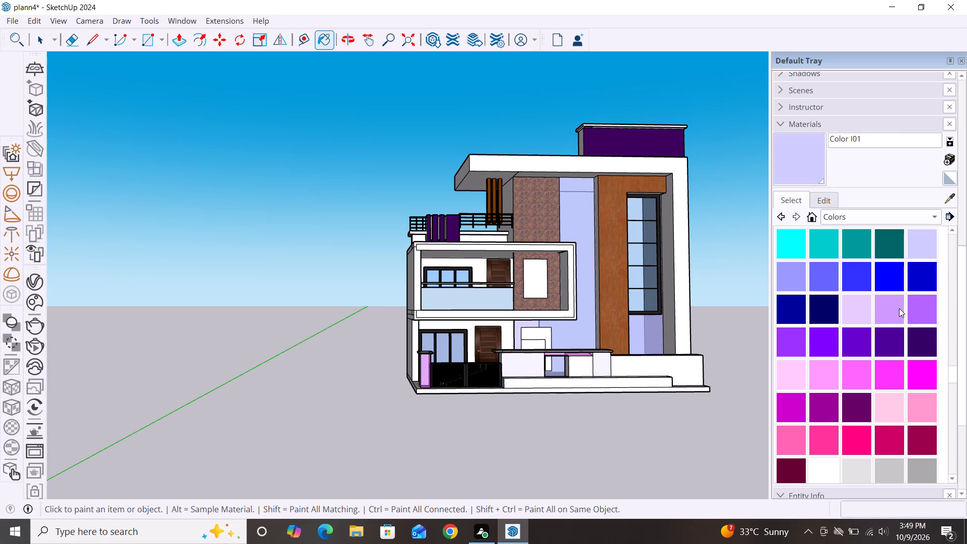
Repaint the boundary wall's panel beside the gate with pink Color L02 from the Colors collection.
{"action": "scroll", "coordinate": [810, 390], "scroll_direction": "down", "scroll_amount": 2}
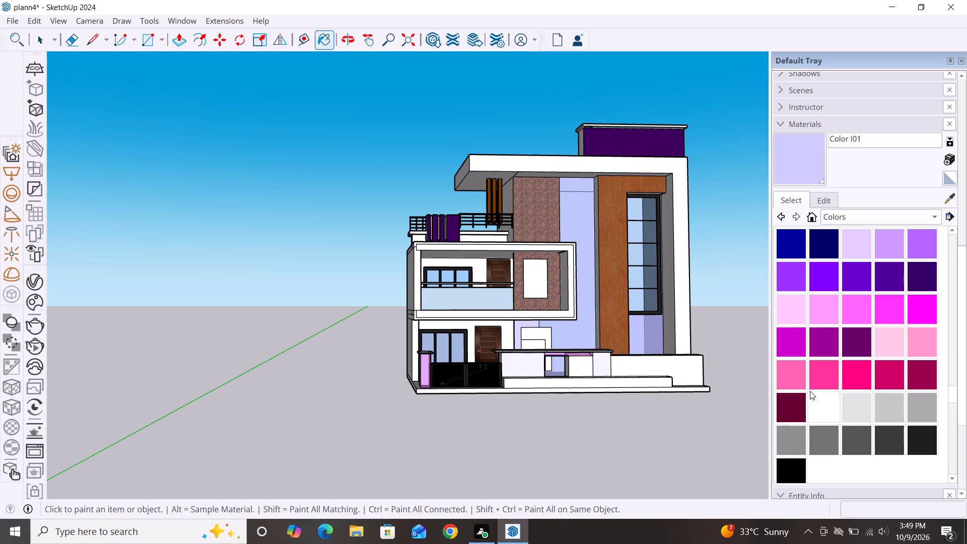
{"action": "scroll", "coordinate": [810, 391], "scroll_direction": "down", "scroll_amount": 3}
{"action": "scroll", "coordinate": [834, 384], "scroll_direction": "up", "scroll_amount": 3}
{"action": "left_click", "coordinate": [924, 347]}
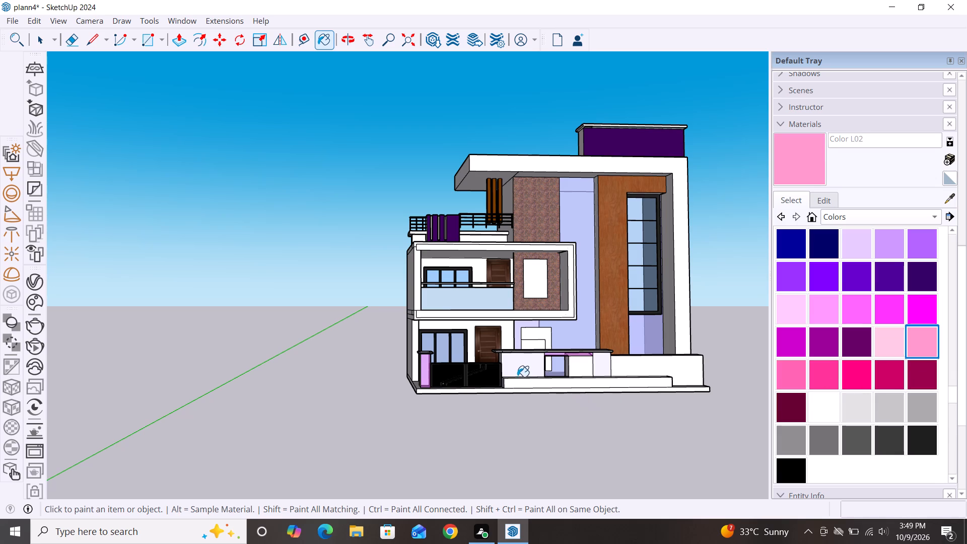
{"action": "left_click", "coordinate": [520, 365]}
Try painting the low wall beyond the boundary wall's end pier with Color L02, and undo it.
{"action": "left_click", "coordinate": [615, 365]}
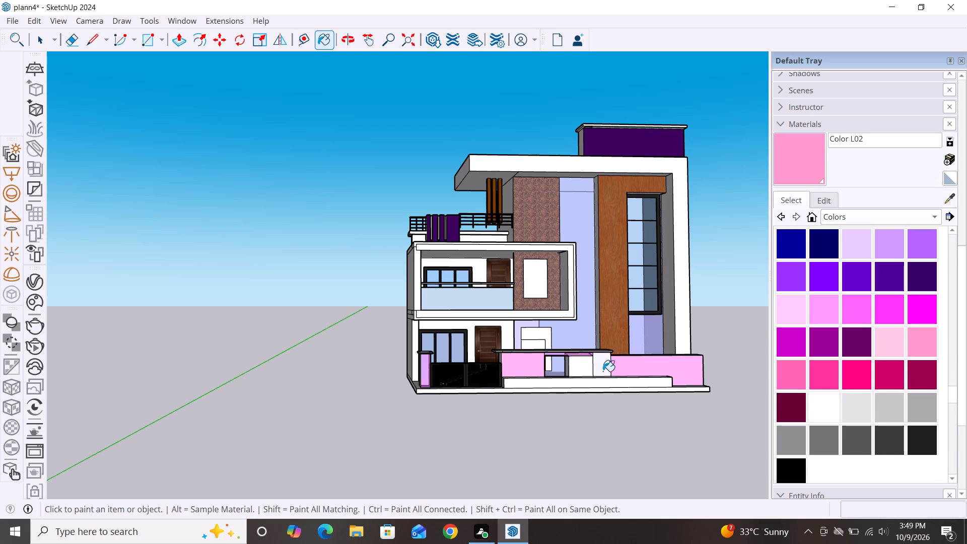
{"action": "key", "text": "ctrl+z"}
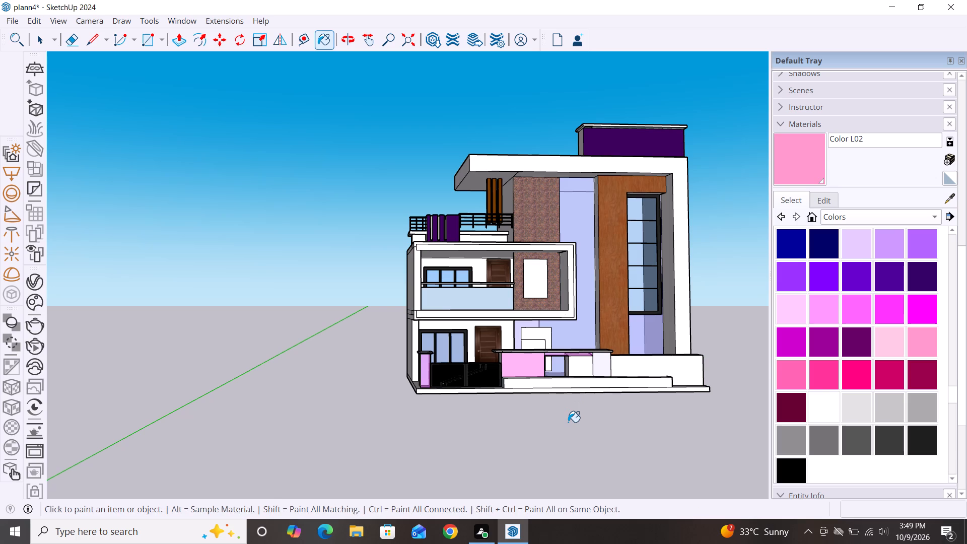
Paint the boundary wall's end pier, the strip above its opening and the gate's outer post with pink Color L02.
{"action": "double_click", "coordinate": [605, 356]}
{"action": "scroll", "coordinate": [551, 362], "scroll_direction": "up", "scroll_amount": 4}
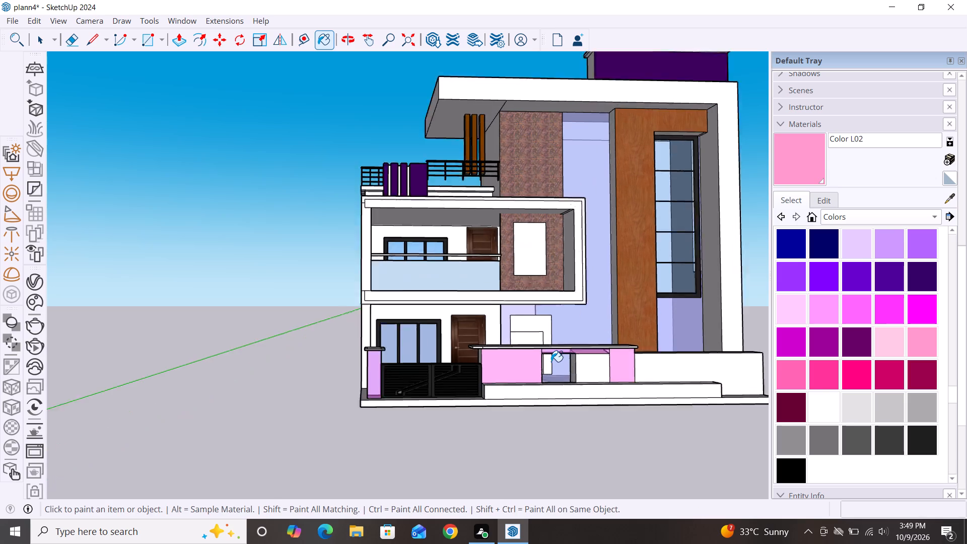
{"action": "scroll", "coordinate": [551, 362], "scroll_direction": "up", "scroll_amount": 1}
{"action": "double_click", "coordinate": [598, 353]}
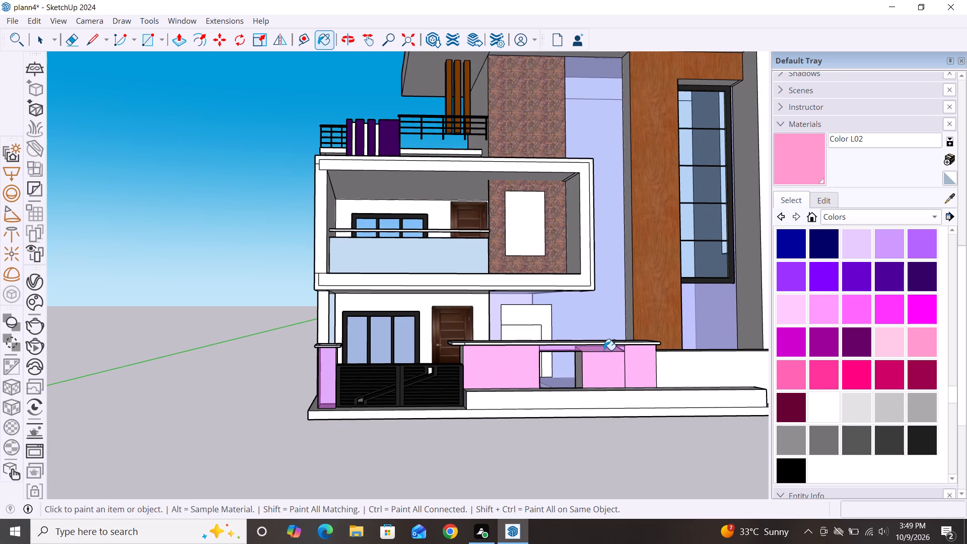
{"action": "key", "text": "ctrl+z"}
{"action": "scroll", "coordinate": [591, 338], "scroll_direction": "up", "scroll_amount": 7}
{"action": "double_click", "coordinate": [627, 351]}
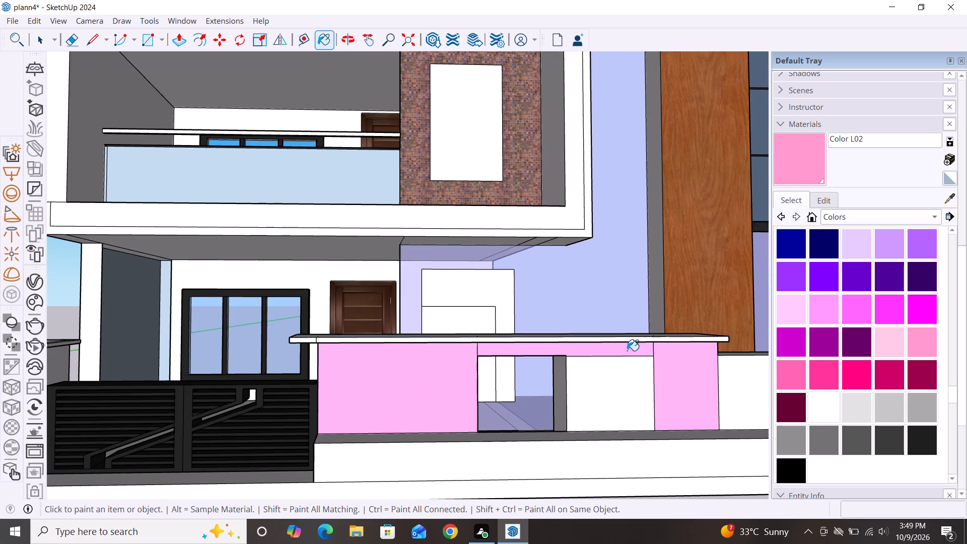
{"action": "scroll", "coordinate": [667, 300], "scroll_direction": "down", "scroll_amount": 9}
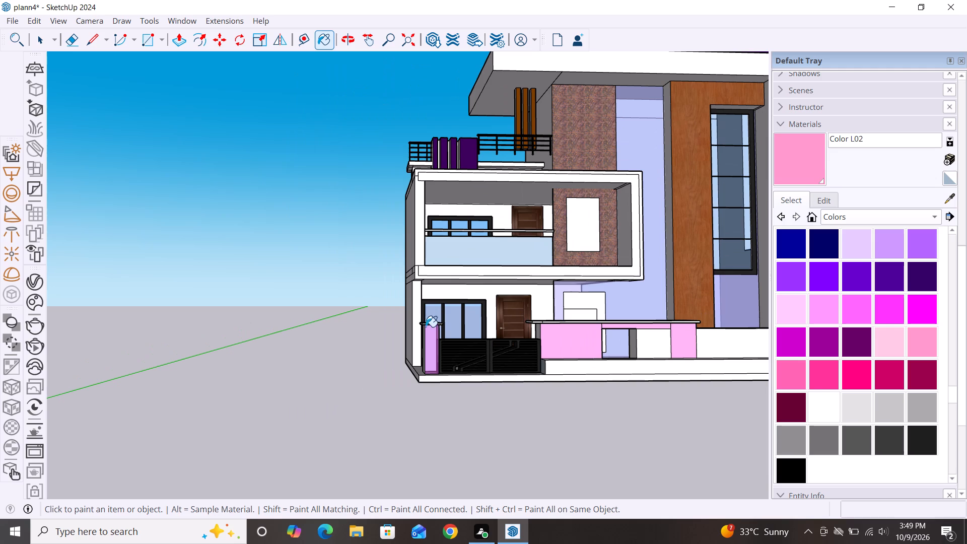
{"action": "double_click", "coordinate": [428, 336]}
{"action": "scroll", "coordinate": [274, 398], "scroll_direction": "down", "scroll_amount": 6}
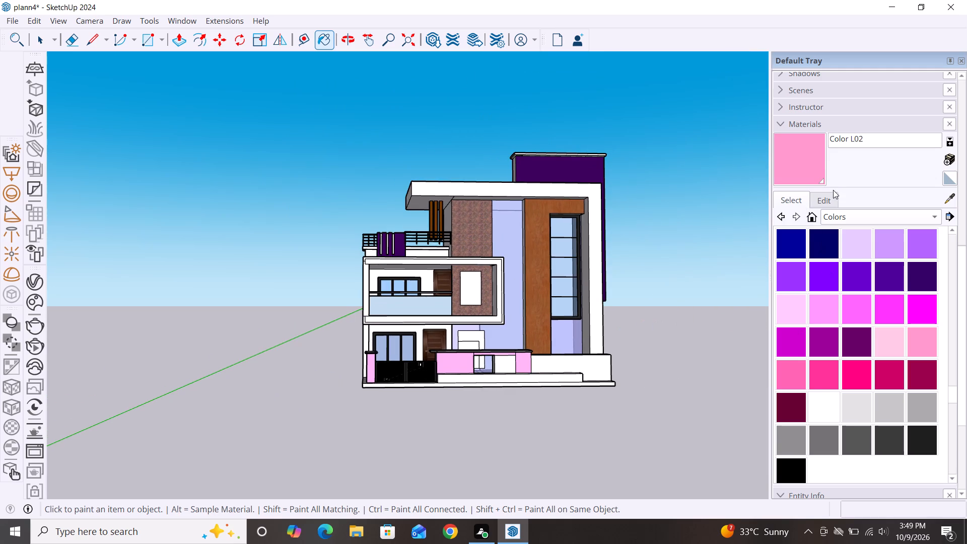
Edit Color L02 to a lavender shade by setting its red value to 190.
{"action": "double_click", "coordinate": [823, 197]}
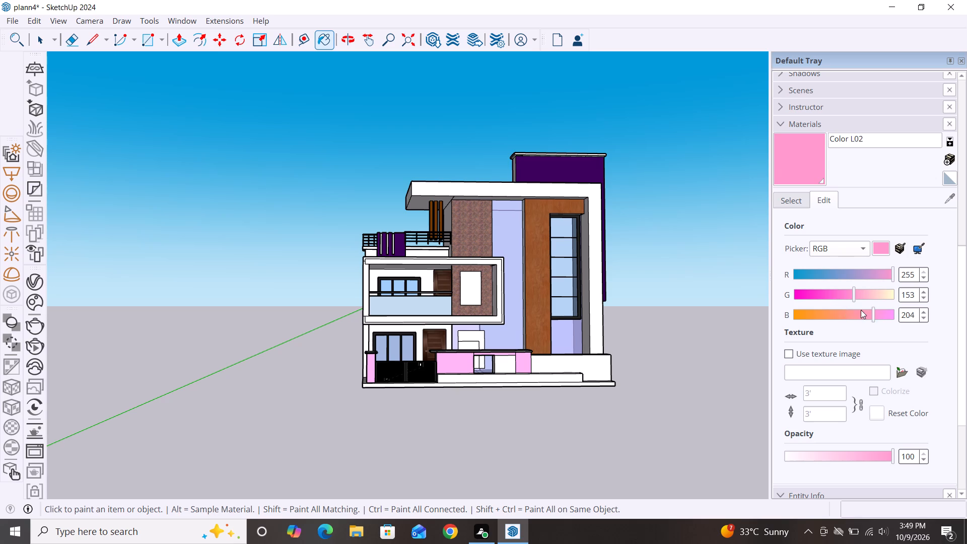
{"action": "left_click", "coordinate": [879, 274]}
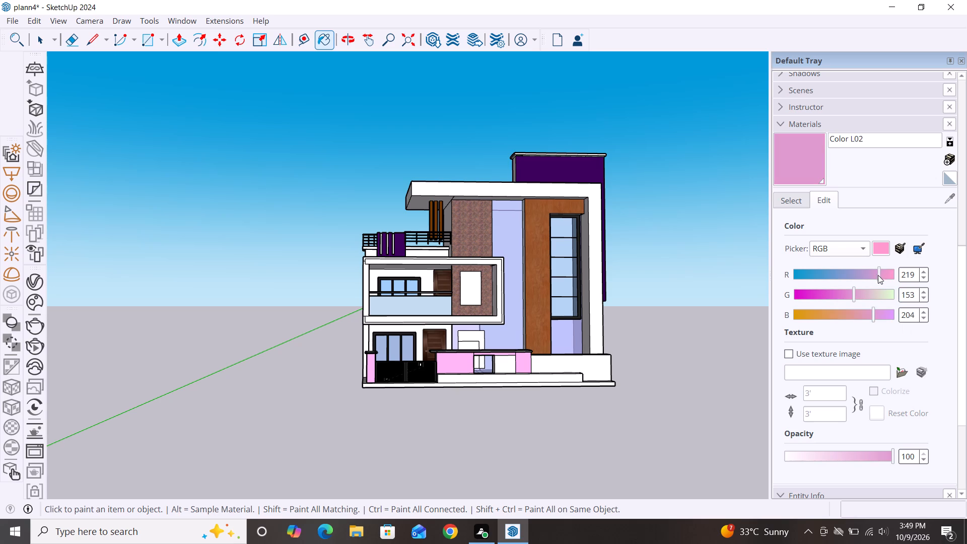
{"action": "double_click", "coordinate": [867, 273]}
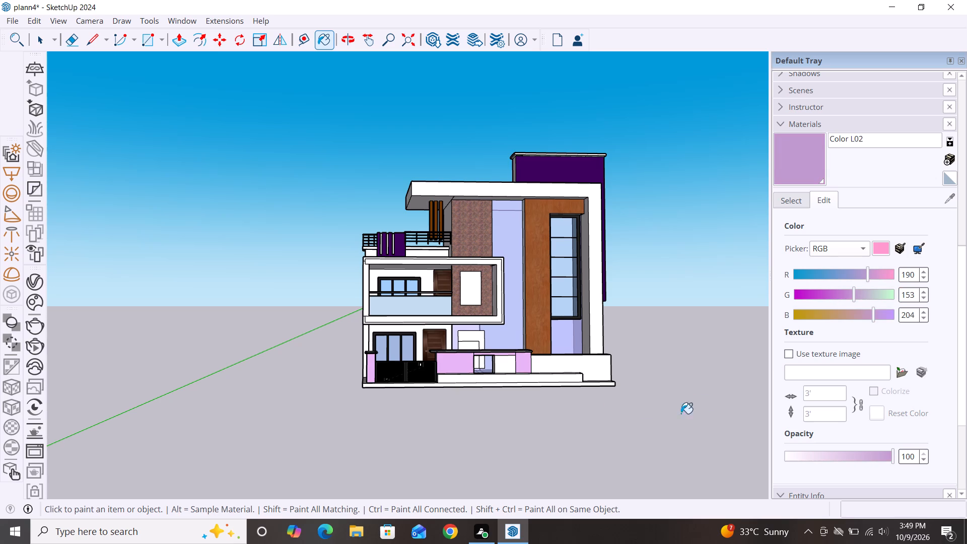
{"action": "scroll", "coordinate": [447, 362], "scroll_direction": "up", "scroll_amount": 10}
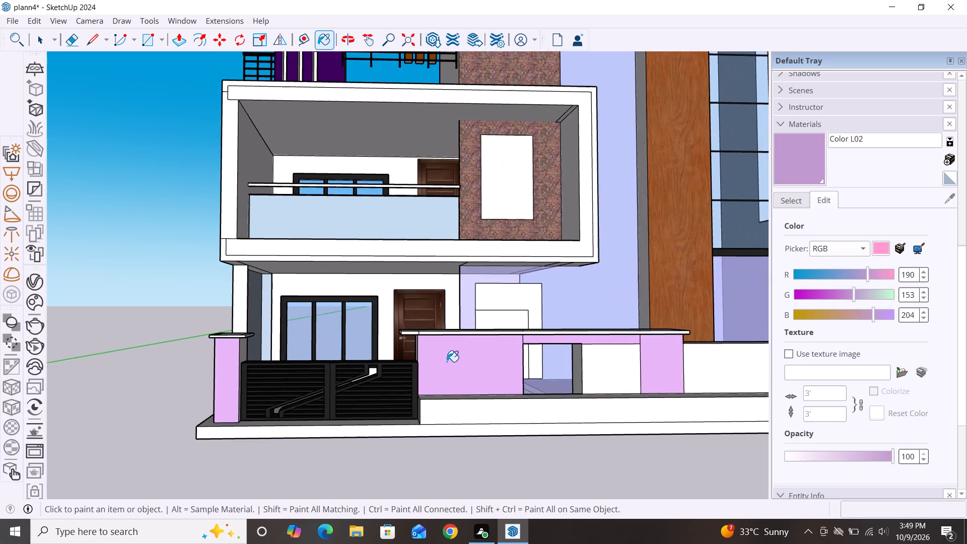
{"action": "scroll", "coordinate": [447, 362], "scroll_direction": "down", "scroll_amount": 5}
{"action": "scroll", "coordinate": [540, 357], "scroll_direction": "down", "scroll_amount": 3}
{"action": "scroll", "coordinate": [659, 343], "scroll_direction": "down", "scroll_amount": 2}
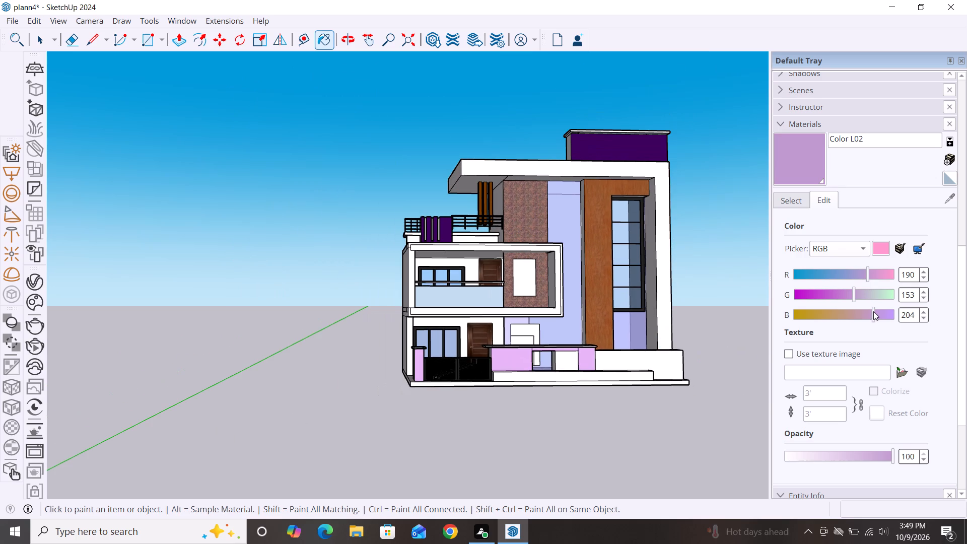
Browse the swatches of the Colors collection for another facade colour.
{"action": "double_click", "coordinate": [788, 200]}
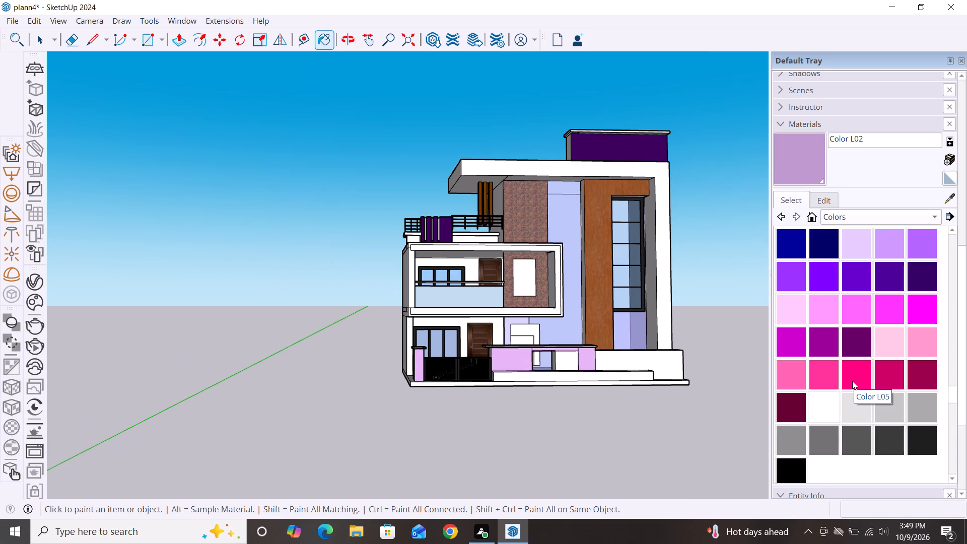
{"action": "scroll", "coordinate": [863, 413], "scroll_direction": "down", "scroll_amount": 5}
{"action": "scroll", "coordinate": [863, 413], "scroll_direction": "up", "scroll_amount": 3}
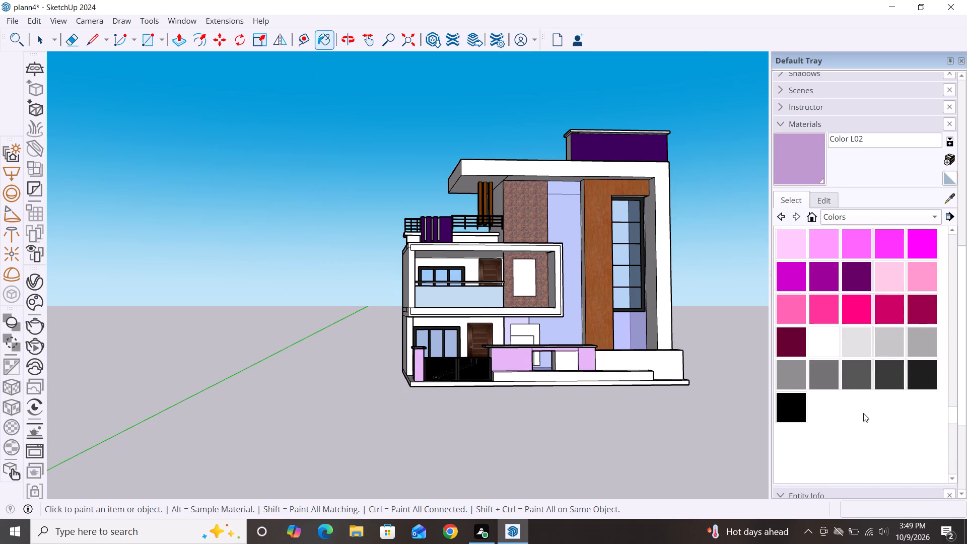
{"action": "scroll", "coordinate": [863, 413], "scroll_direction": "up", "scroll_amount": 6}
{"action": "scroll", "coordinate": [840, 361], "scroll_direction": "up", "scroll_amount": 9}
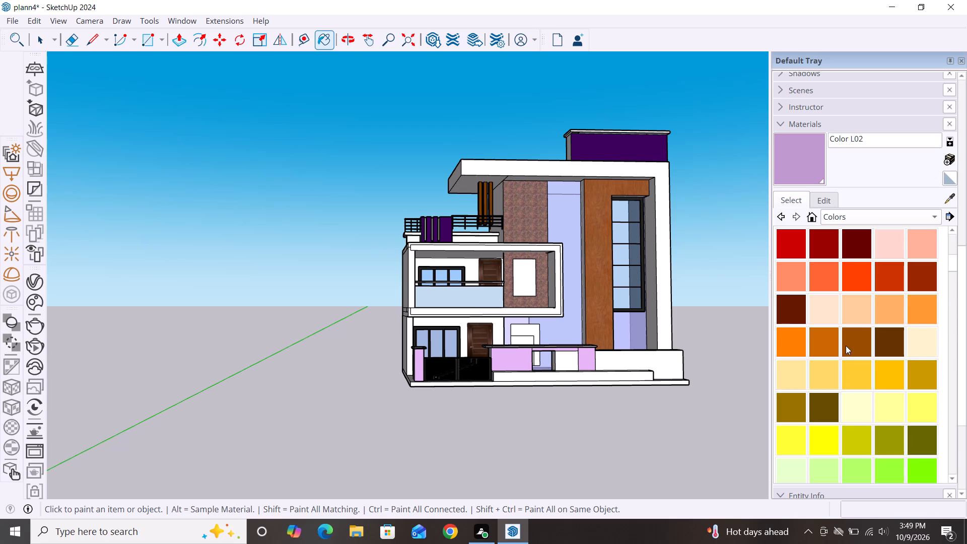
{"action": "scroll", "coordinate": [846, 346], "scroll_direction": "up", "scroll_amount": 4}
{"action": "scroll", "coordinate": [846, 346], "scroll_direction": "down", "scroll_amount": 5}
{"action": "scroll", "coordinate": [846, 346], "scroll_direction": "up", "scroll_amount": 9}
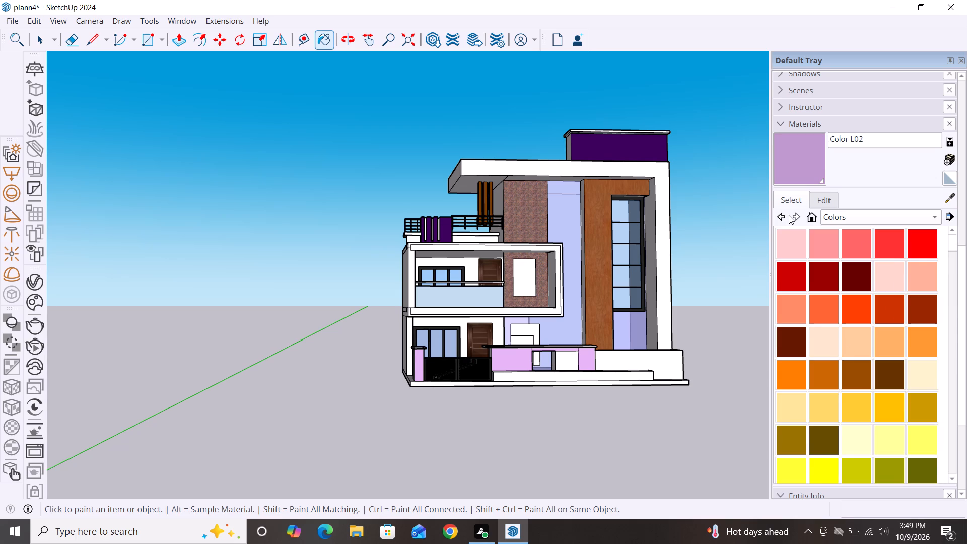
{"action": "double_click", "coordinate": [796, 199]}
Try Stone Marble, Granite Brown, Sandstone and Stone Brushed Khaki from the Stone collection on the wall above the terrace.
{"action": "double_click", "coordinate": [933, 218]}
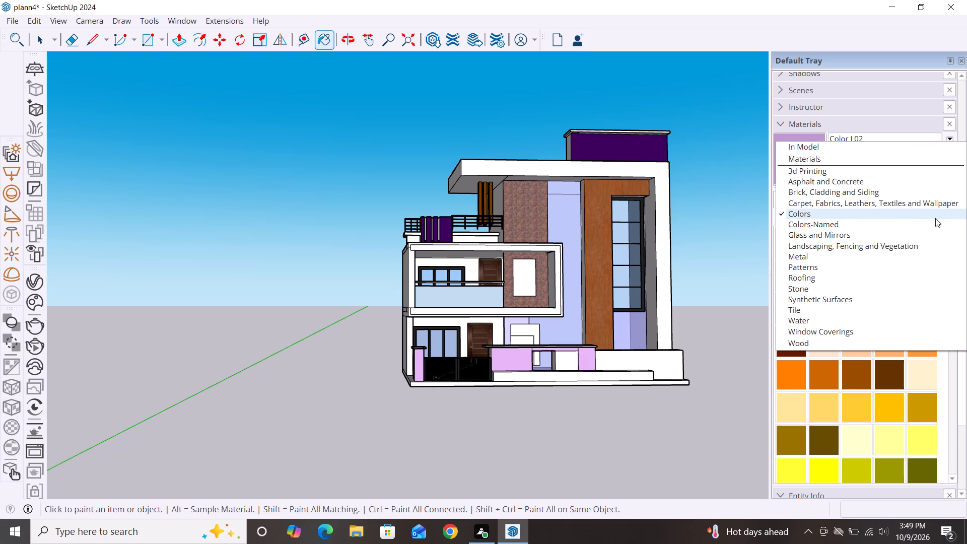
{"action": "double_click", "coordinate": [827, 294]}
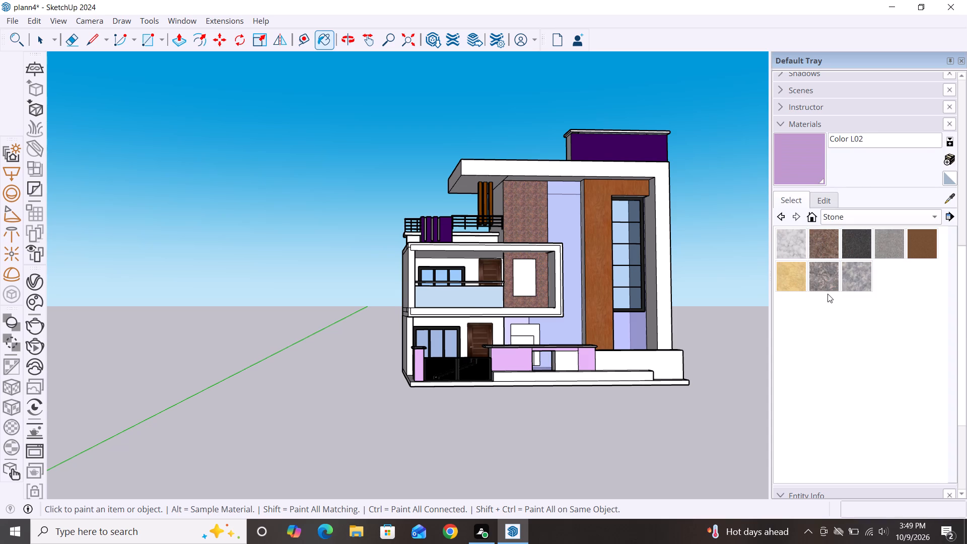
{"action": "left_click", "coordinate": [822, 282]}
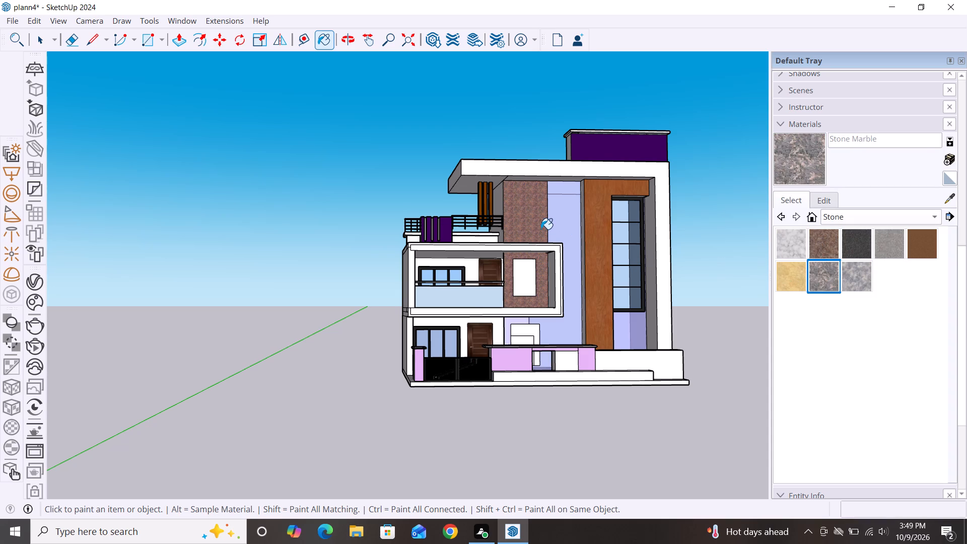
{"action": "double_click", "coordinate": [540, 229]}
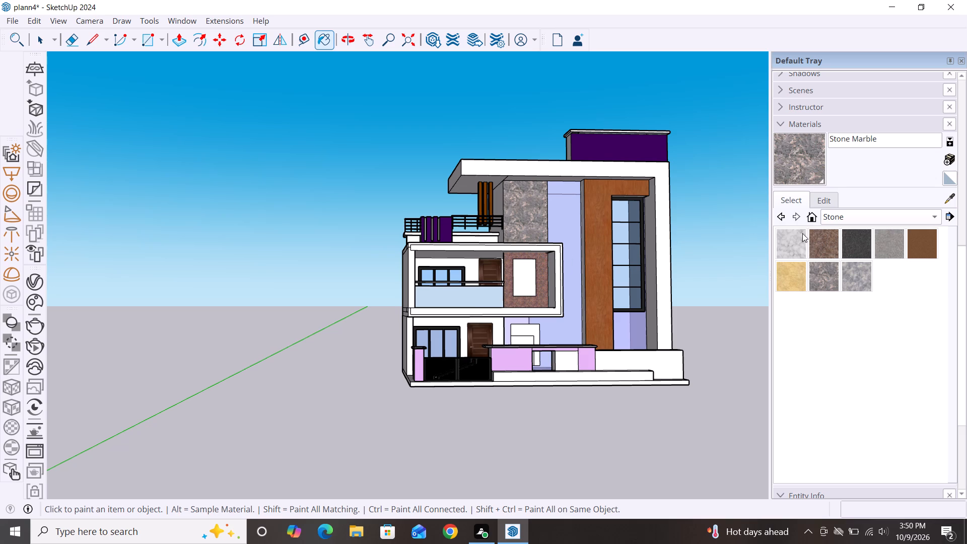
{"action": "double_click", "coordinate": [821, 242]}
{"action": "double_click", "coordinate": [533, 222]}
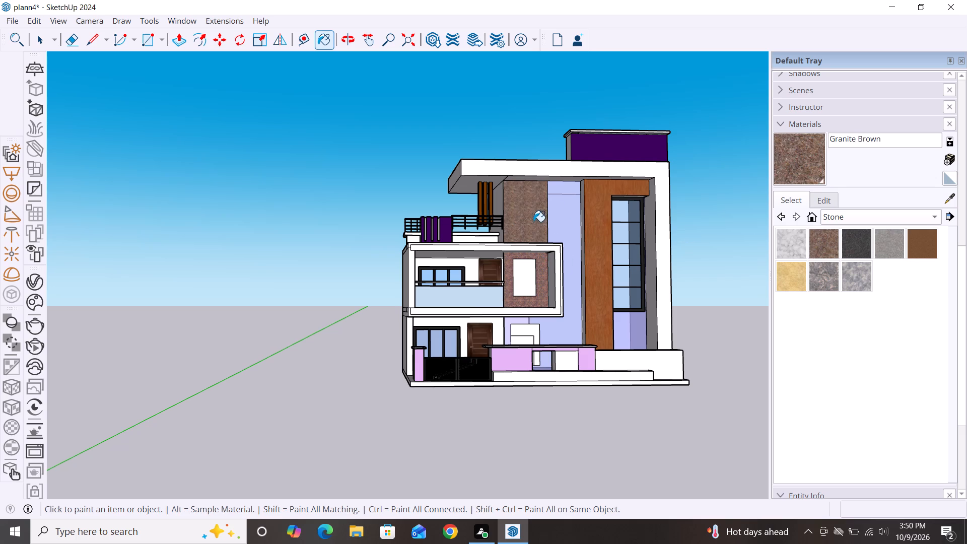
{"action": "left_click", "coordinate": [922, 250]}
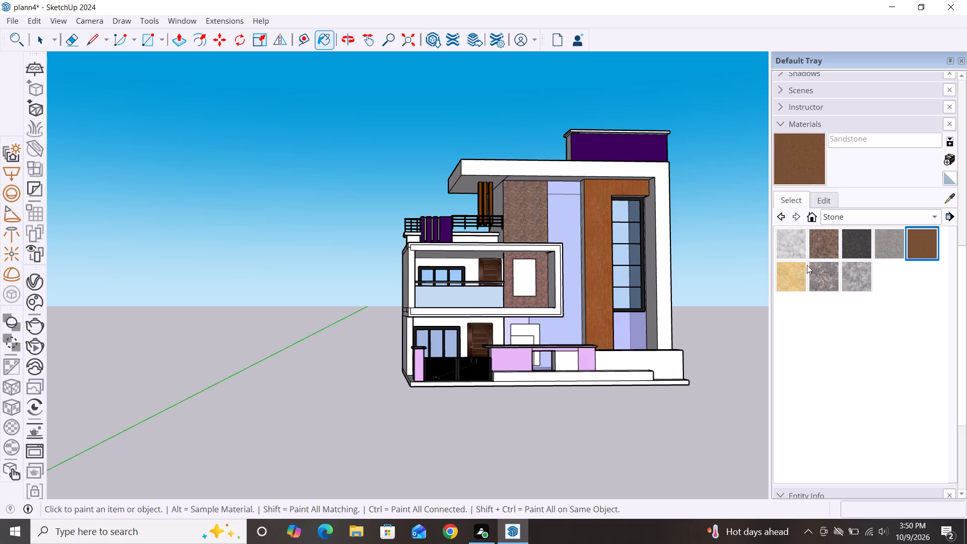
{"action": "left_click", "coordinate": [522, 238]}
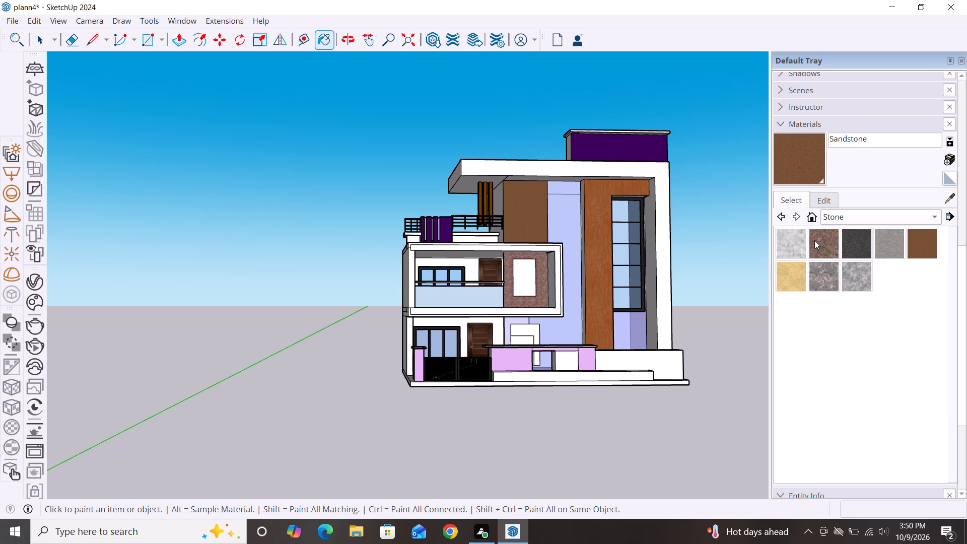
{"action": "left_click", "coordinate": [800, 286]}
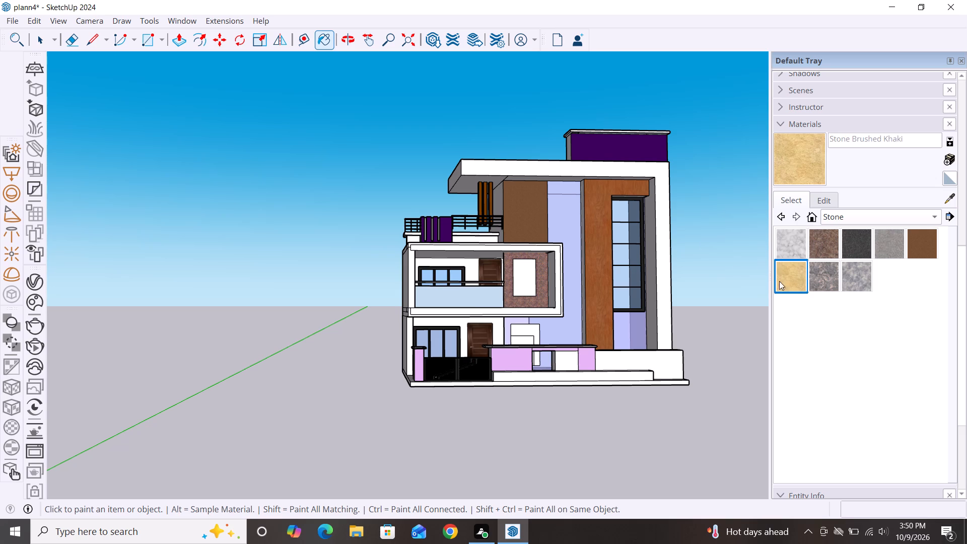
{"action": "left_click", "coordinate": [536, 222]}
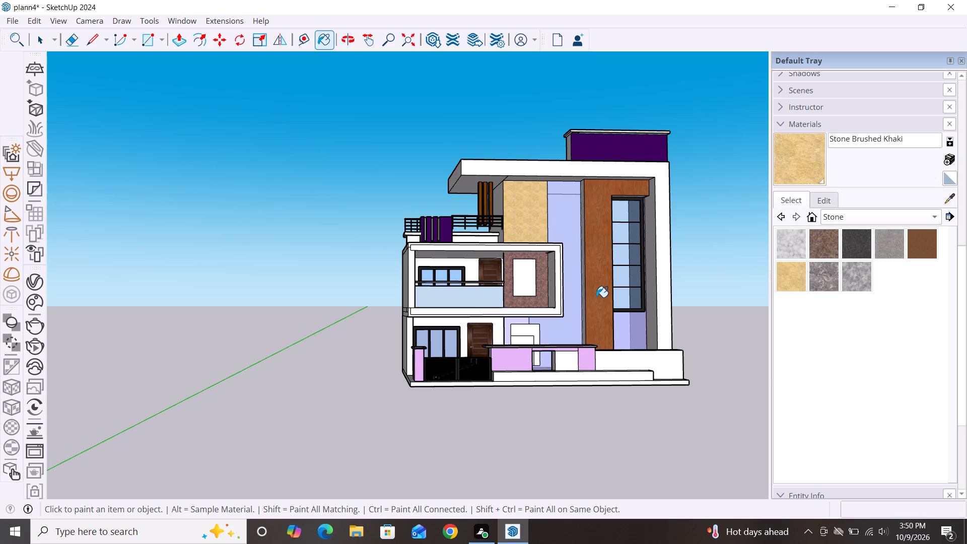
Paint the wall above the terrace and the balcony wall around the framed panel with Stone Marble from the Stone collection.
{"action": "double_click", "coordinate": [831, 282]}
{"action": "left_click", "coordinate": [522, 220]}
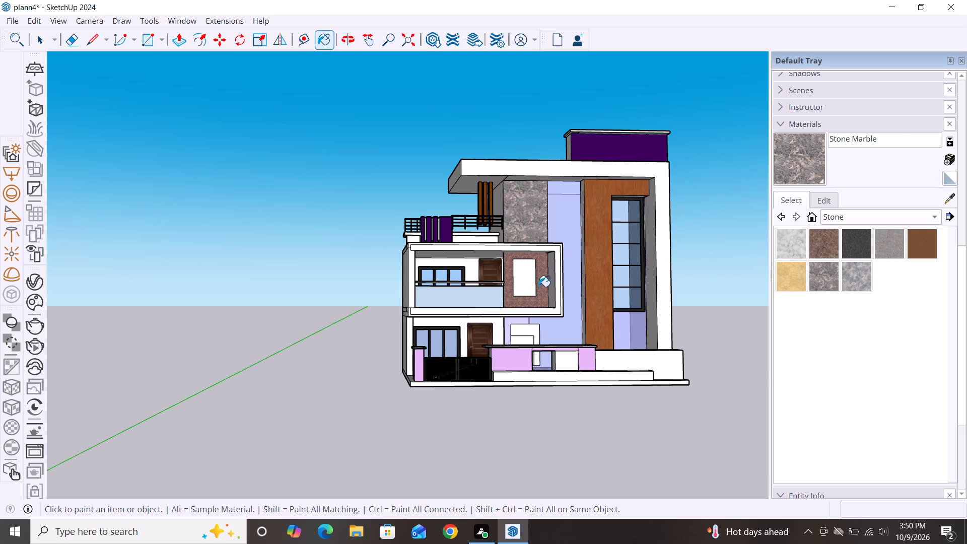
{"action": "left_click", "coordinate": [540, 290]}
{"action": "scroll", "coordinate": [599, 342], "scroll_direction": "down", "scroll_amount": 2}
{"action": "middle_click_drag", "start_coordinate": [567, 347], "coordinate": [529, 356]}
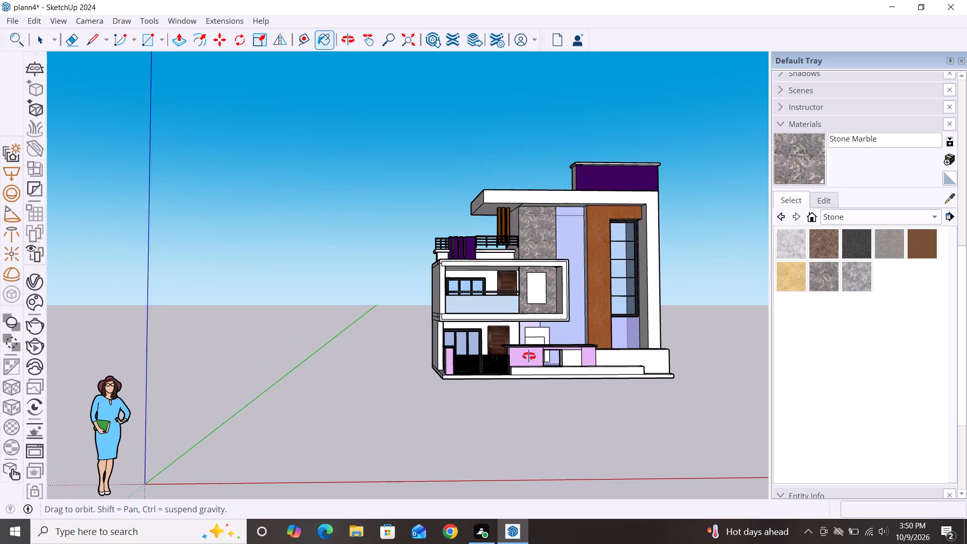
{"action": "middle_click_drag", "start_coordinate": [529, 356], "coordinate": [513, 359]}
{"action": "scroll", "coordinate": [558, 285], "scroll_direction": "up", "scroll_amount": 3}
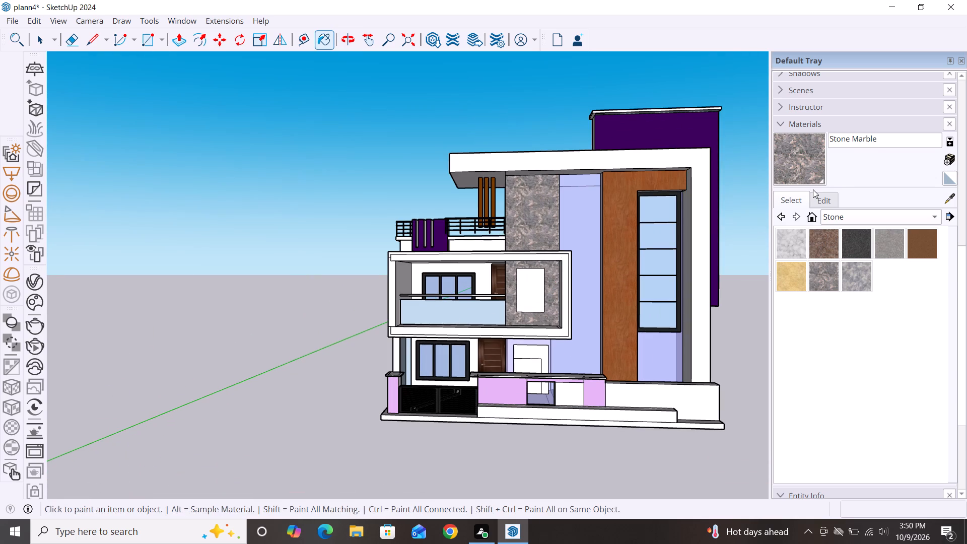
Tint the Stone Marble material by setting its red value to 119 and green value to 117.
{"action": "double_click", "coordinate": [822, 206]}
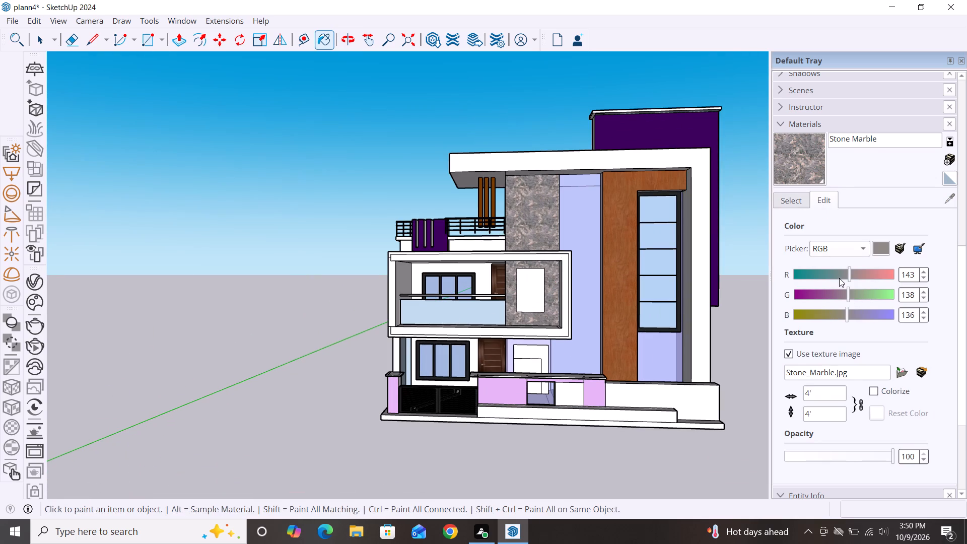
{"action": "double_click", "coordinate": [840, 299]}
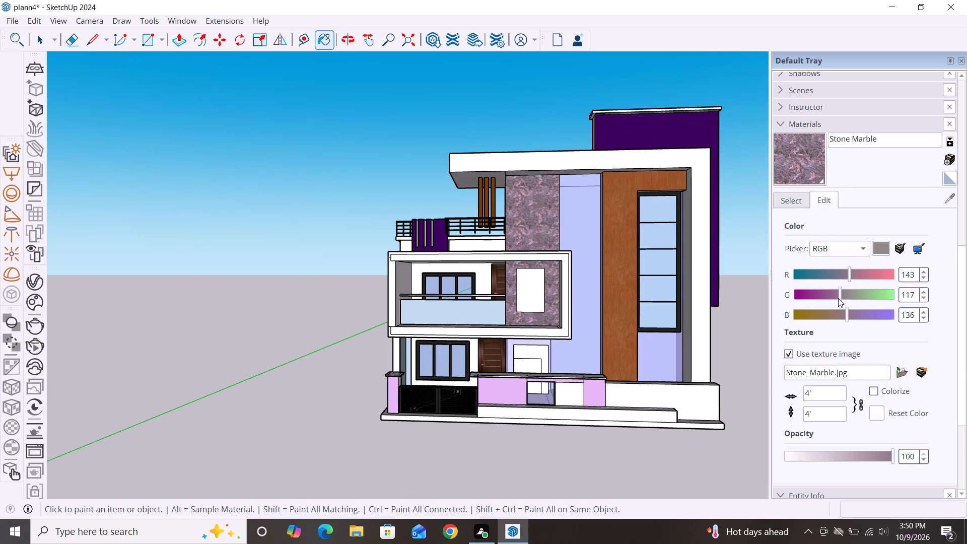
{"action": "left_click", "coordinate": [856, 275]}
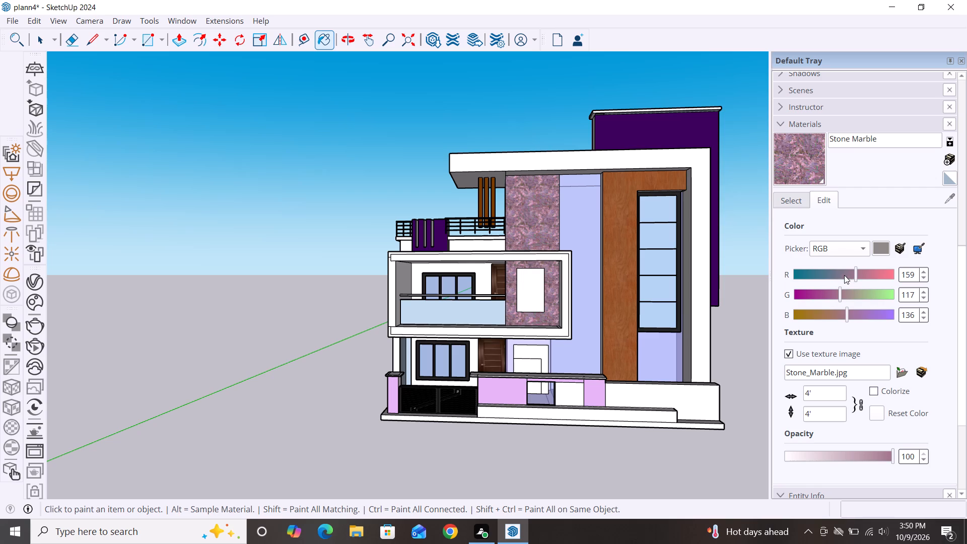
{"action": "double_click", "coordinate": [841, 273]}
{"action": "scroll", "coordinate": [643, 312], "scroll_direction": "down", "scroll_amount": 1}
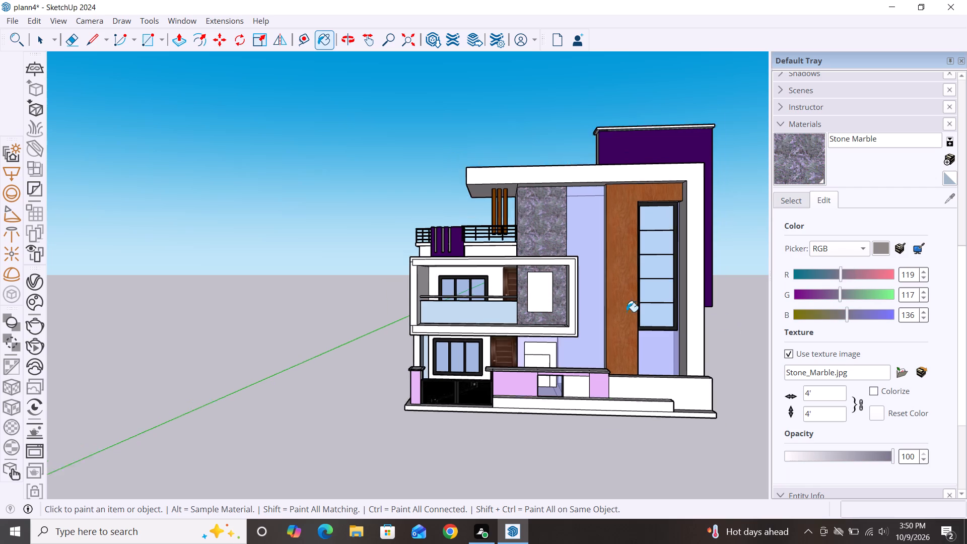
{"action": "scroll", "coordinate": [627, 312], "scroll_direction": "down", "scroll_amount": 1}
{"action": "scroll", "coordinate": [500, 297], "scroll_direction": "down", "scroll_amount": 2}
{"action": "middle_click_drag", "start_coordinate": [505, 383], "coordinate": [535, 391]}
{"action": "scroll", "coordinate": [671, 312], "scroll_direction": "up", "scroll_amount": 3}
{"action": "scroll", "coordinate": [678, 303], "scroll_direction": "down", "scroll_amount": 2}
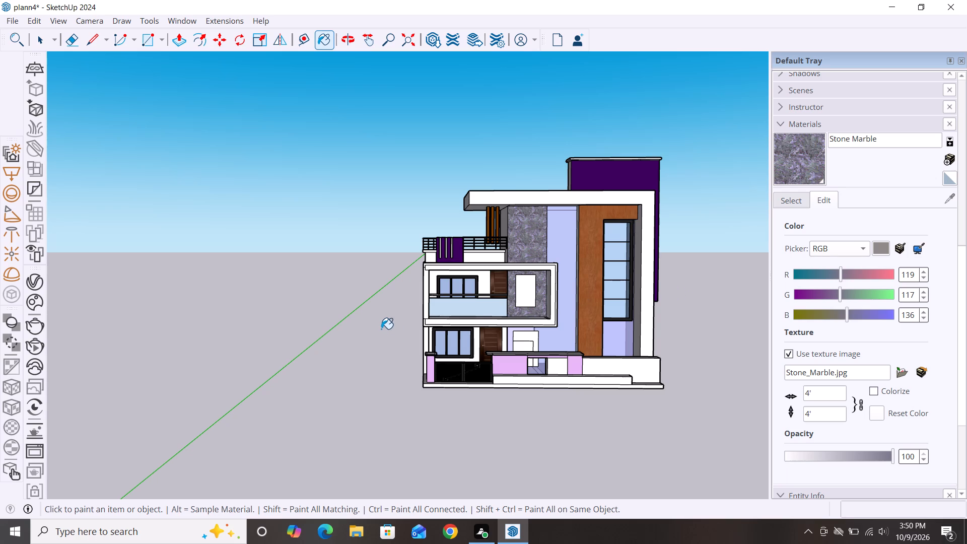
Browse the Metal, Glass, Landscaping, Brick, Synthetic Surfaces, Water and Roofing material collections for another facade finish.
{"action": "double_click", "coordinate": [797, 197]}
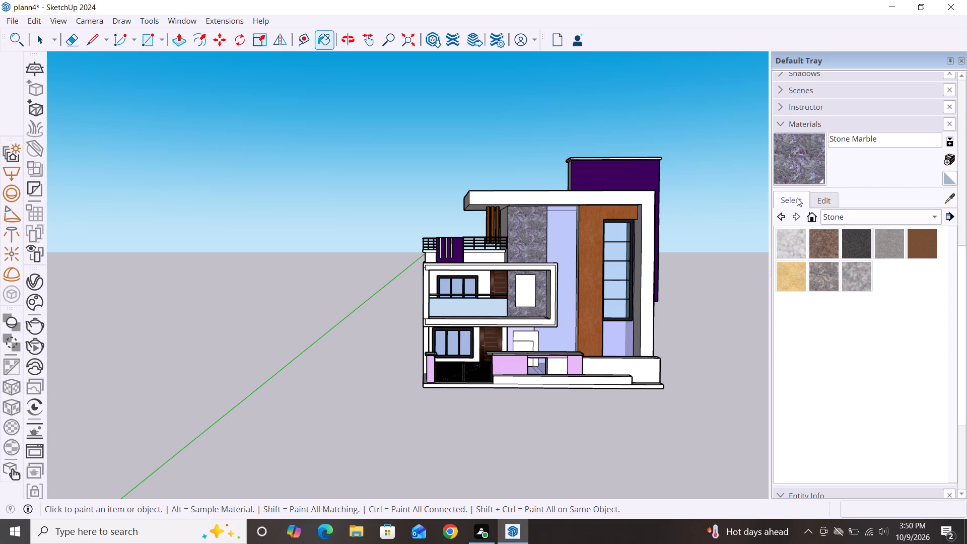
{"action": "scroll", "coordinate": [859, 264], "scroll_direction": "down", "scroll_amount": 2}
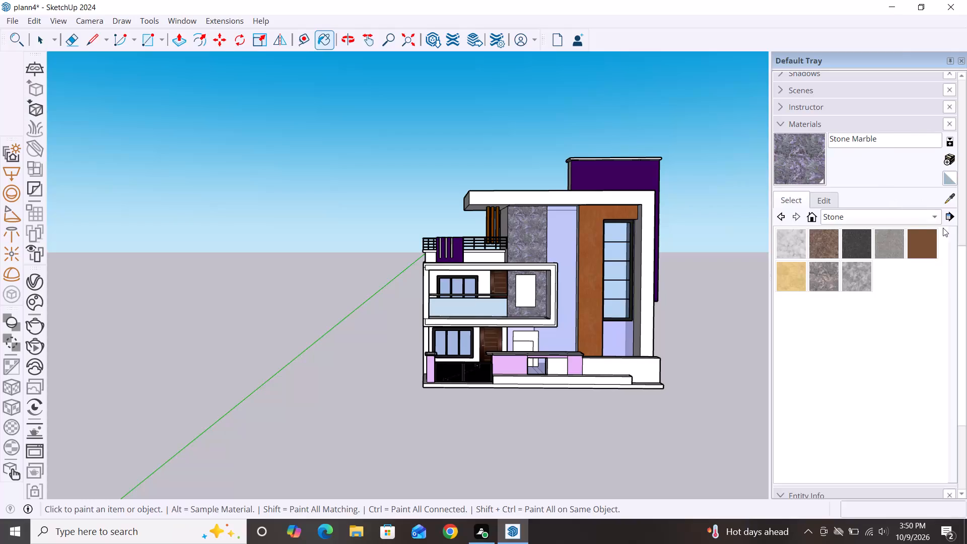
{"action": "left_click", "coordinate": [935, 218]}
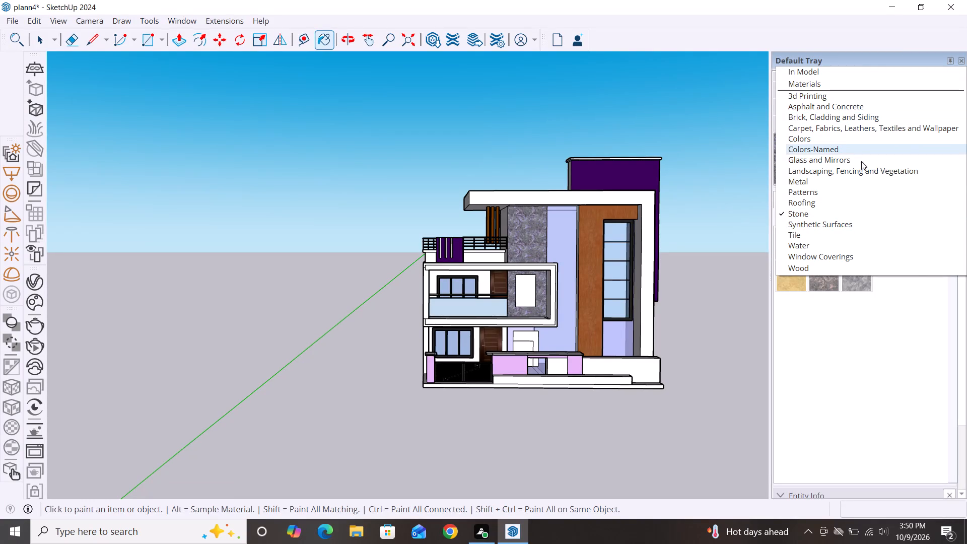
{"action": "double_click", "coordinate": [863, 178]}
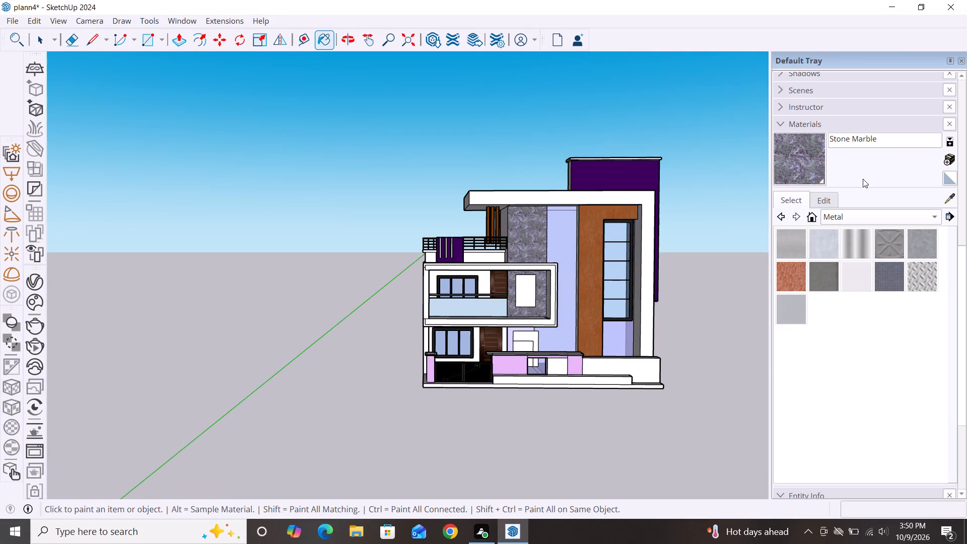
{"action": "left_click", "coordinate": [932, 219]}
{"action": "double_click", "coordinate": [931, 196]}
{"action": "double_click", "coordinate": [941, 215]}
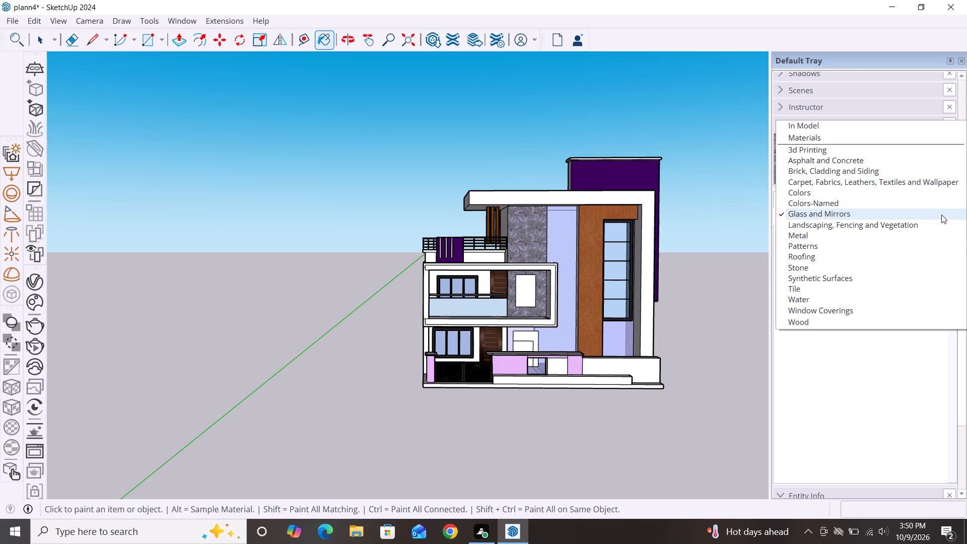
{"action": "double_click", "coordinate": [915, 224]}
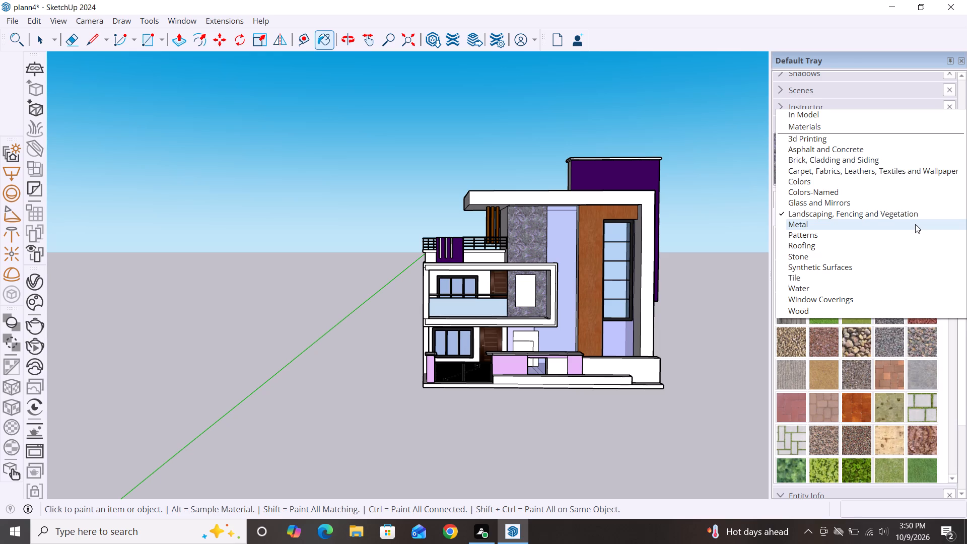
{"action": "scroll", "coordinate": [861, 377], "scroll_direction": "down", "scroll_amount": 3}
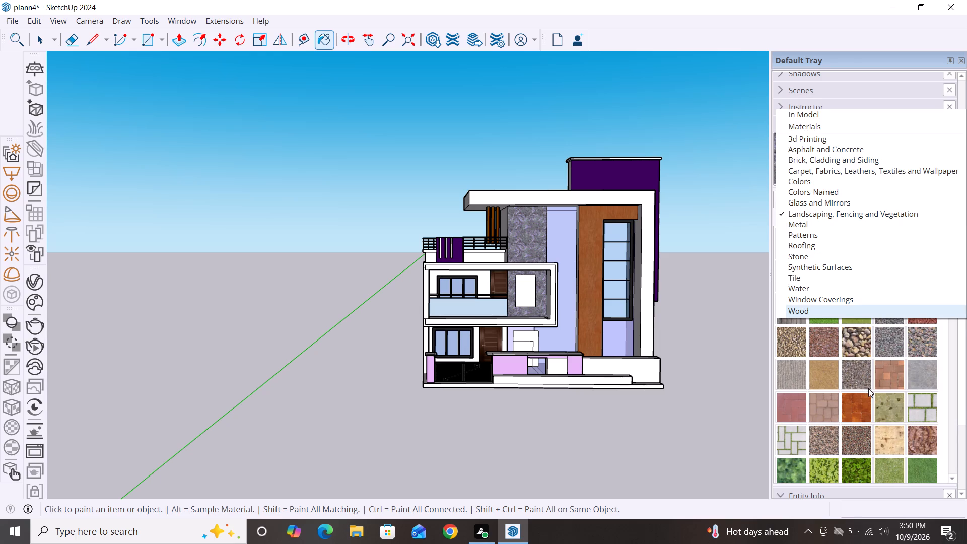
{"action": "scroll", "coordinate": [868, 389], "scroll_direction": "up", "scroll_amount": 3}
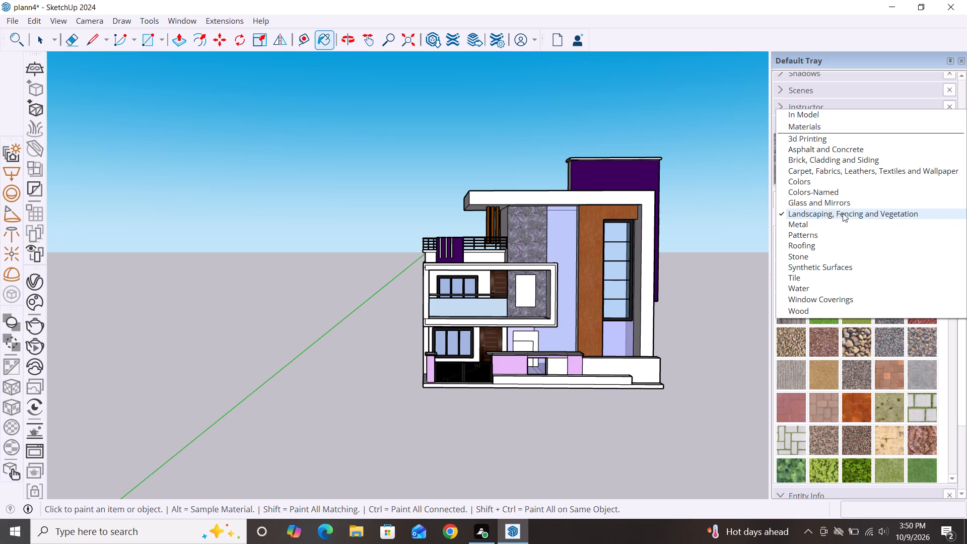
{"action": "double_click", "coordinate": [853, 160]}
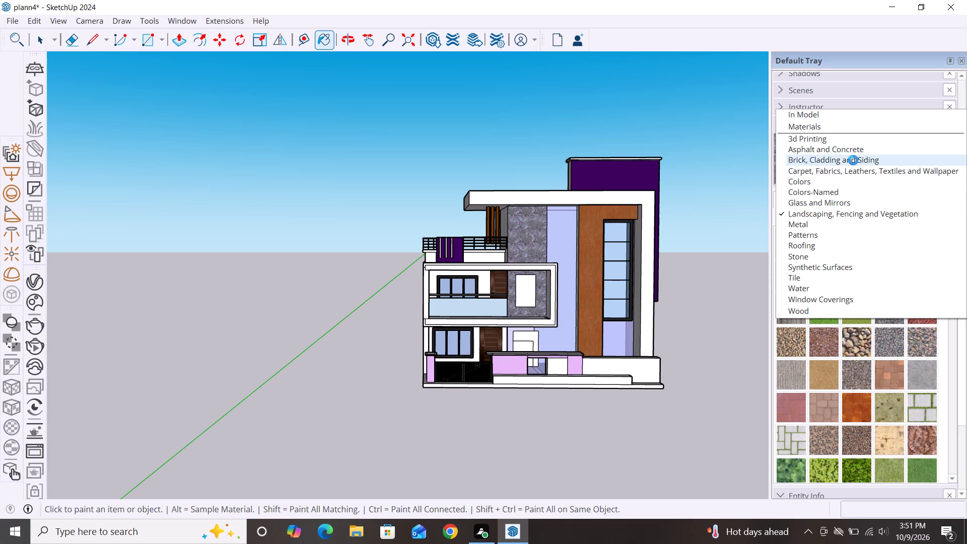
{"action": "scroll", "coordinate": [862, 331], "scroll_direction": "down", "scroll_amount": 1}
{"action": "scroll", "coordinate": [866, 321], "scroll_direction": "up", "scroll_amount": 2}
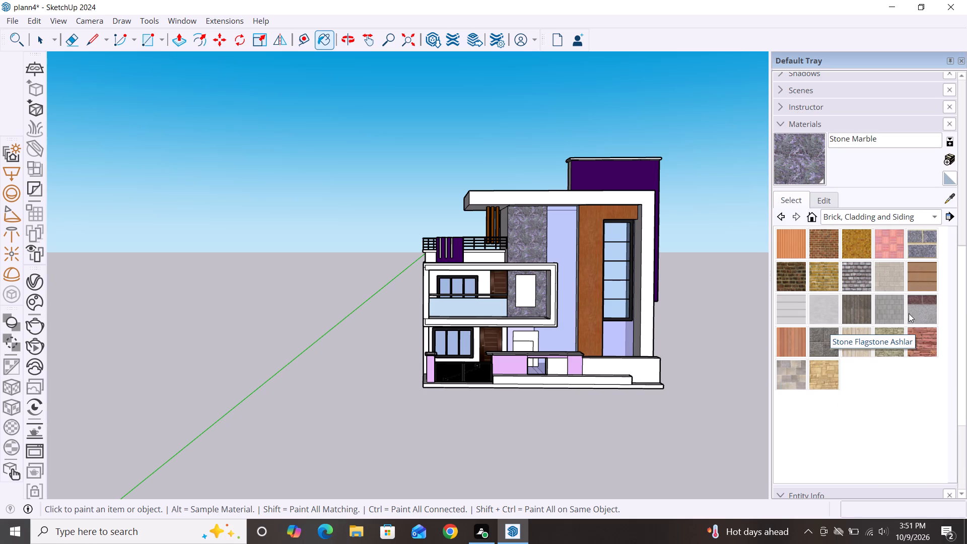
{"action": "left_click", "coordinate": [933, 214]}
{"action": "left_click", "coordinate": [935, 217]}
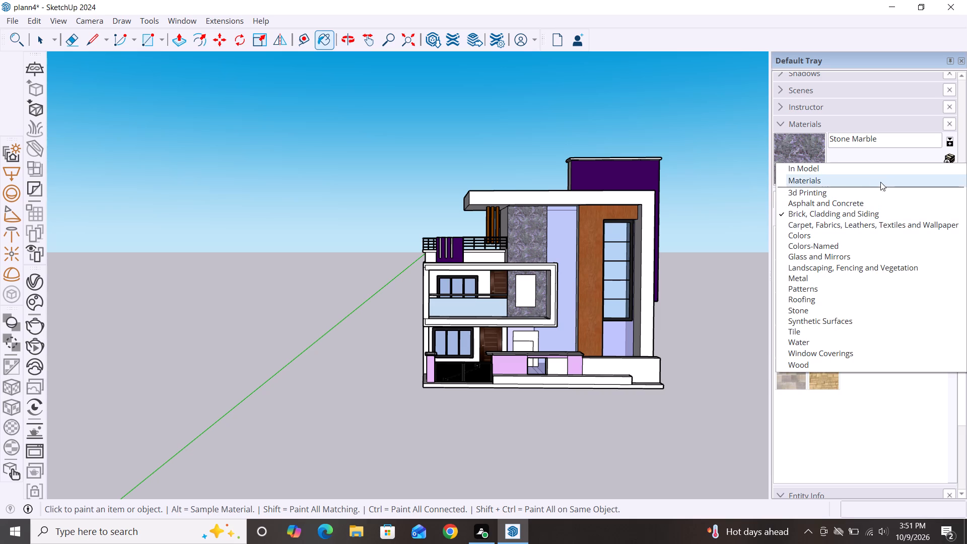
{"action": "double_click", "coordinate": [865, 316]}
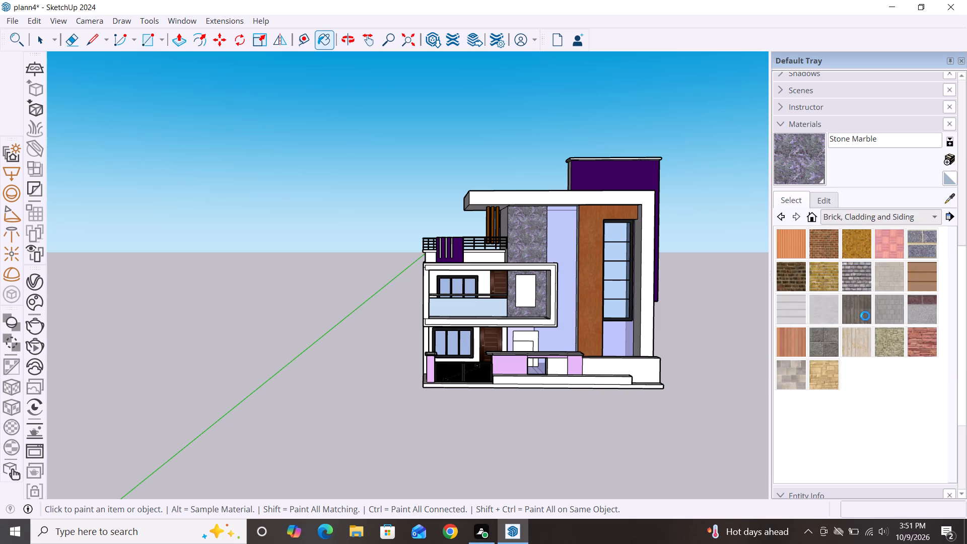
{"action": "left_click", "coordinate": [932, 219]}
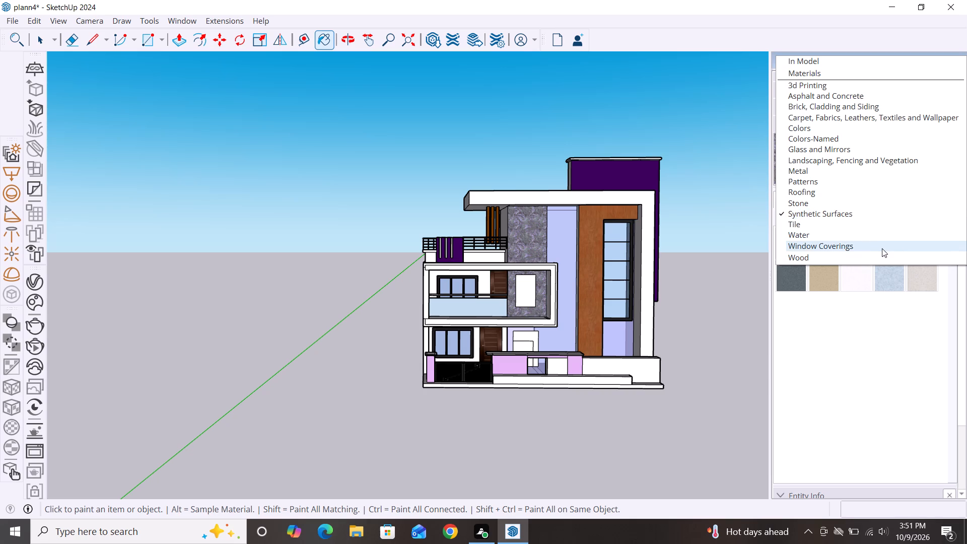
{"action": "double_click", "coordinate": [885, 235]}
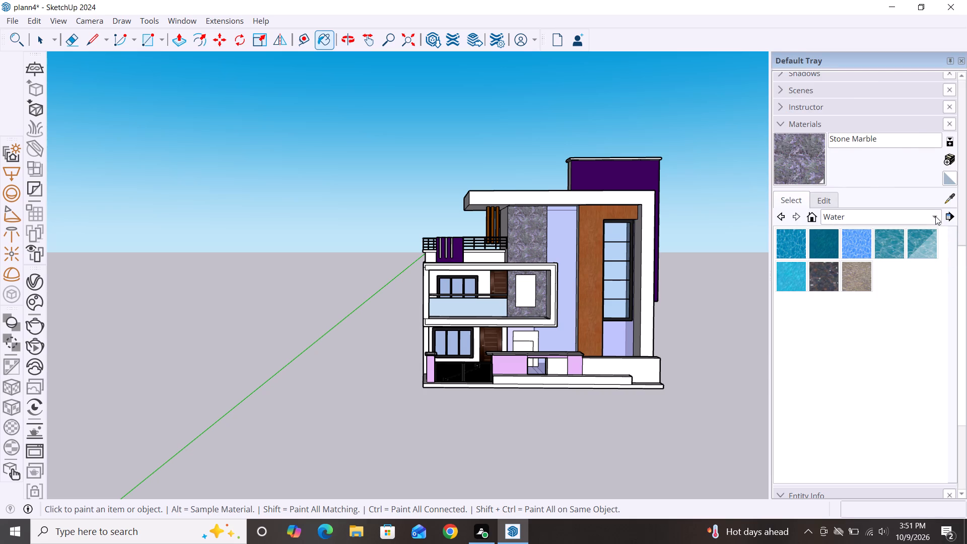
{"action": "double_click", "coordinate": [935, 216]}
{"action": "double_click", "coordinate": [863, 170]}
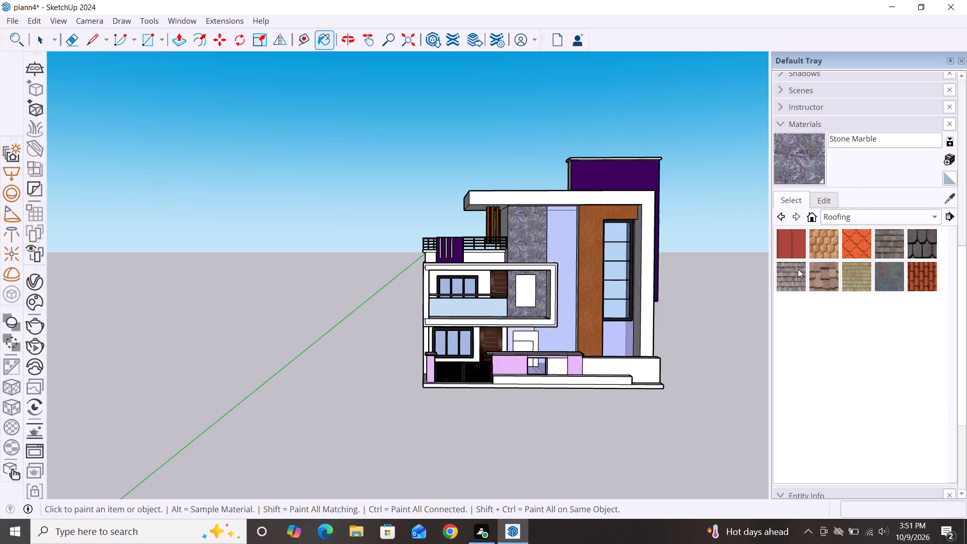
Browse the Colors-Named collection's swatches and the Synthetic Surfaces collection for another facade colour.
{"action": "left_click", "coordinate": [936, 213]}
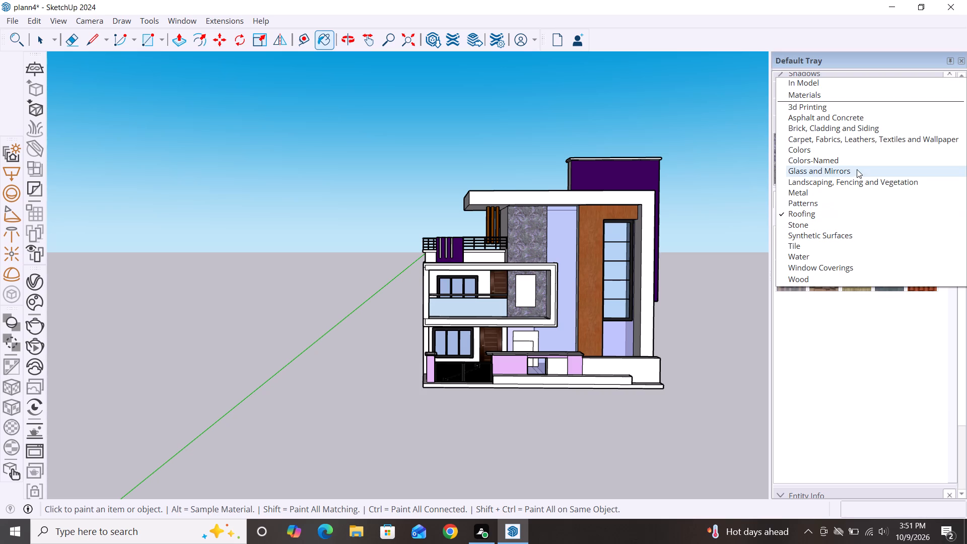
{"action": "scroll", "coordinate": [857, 167], "scroll_direction": "up", "scroll_amount": 2}
{"action": "left_click", "coordinate": [864, 156]}
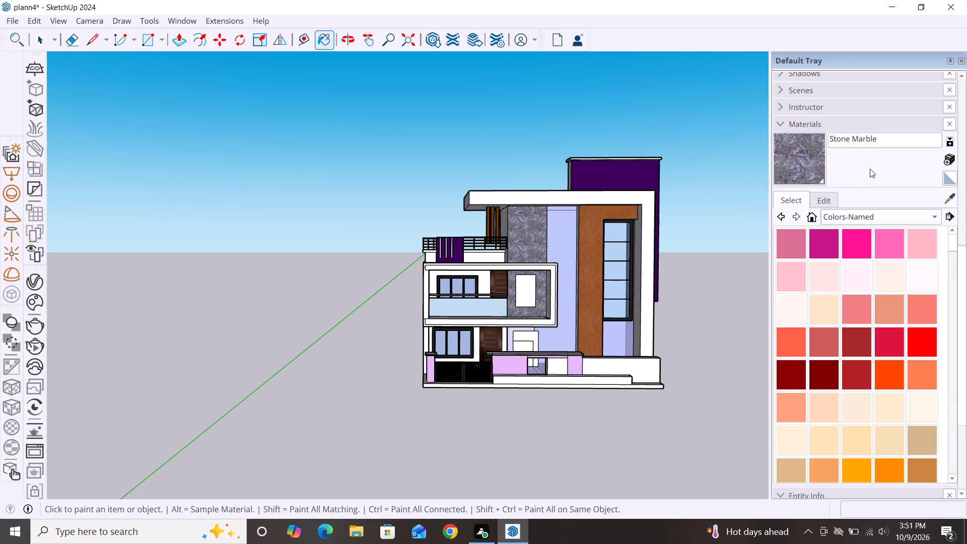
{"action": "scroll", "coordinate": [831, 334], "scroll_direction": "down", "scroll_amount": 3}
{"action": "scroll", "coordinate": [839, 327], "scroll_direction": "up", "scroll_amount": 4}
{"action": "scroll", "coordinate": [873, 292], "scroll_direction": "up", "scroll_amount": 3}
{"action": "scroll", "coordinate": [873, 294], "scroll_direction": "down", "scroll_amount": 4}
{"action": "scroll", "coordinate": [897, 369], "scroll_direction": "down", "scroll_amount": 8}
{"action": "scroll", "coordinate": [856, 403], "scroll_direction": "down", "scroll_amount": 2}
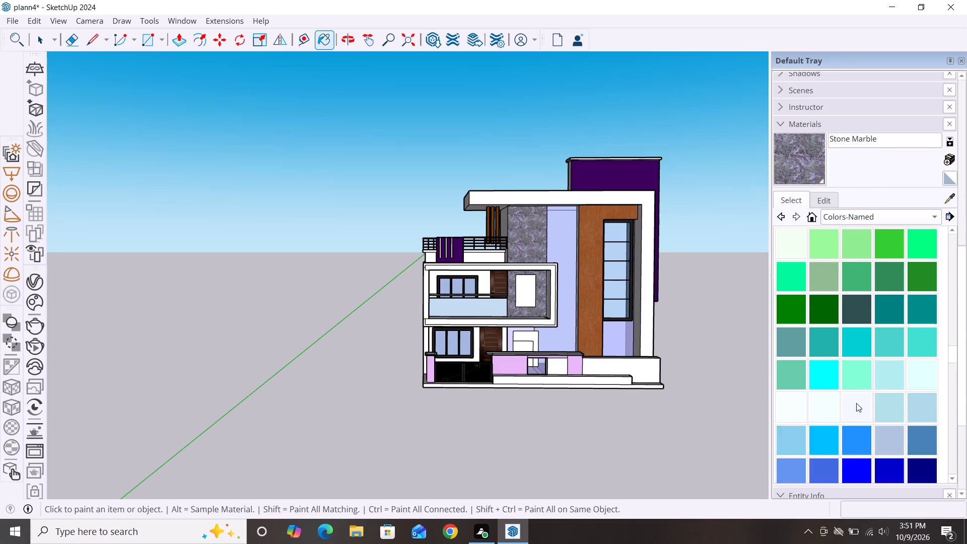
{"action": "scroll", "coordinate": [856, 403], "scroll_direction": "down", "scroll_amount": 14}
{"action": "scroll", "coordinate": [857, 374], "scroll_direction": "up", "scroll_amount": 4}
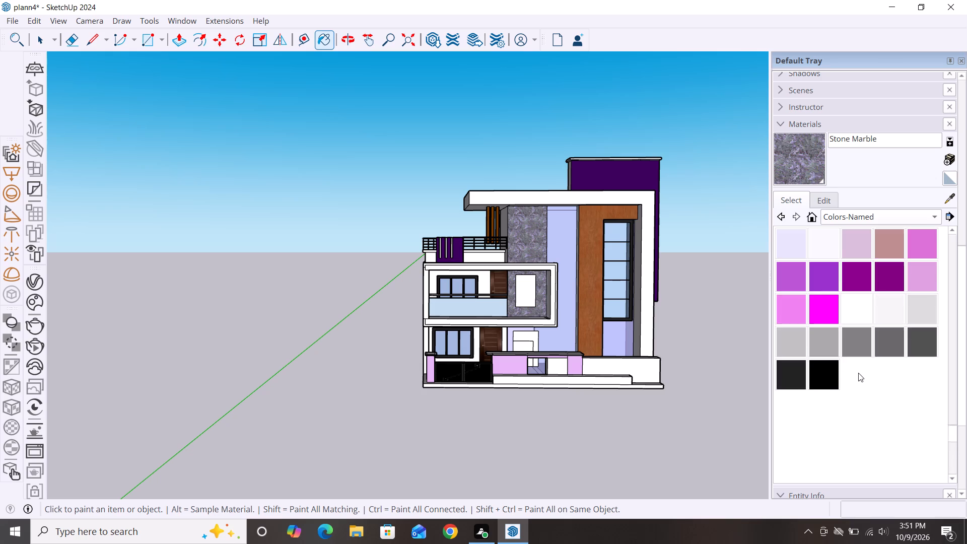
{"action": "scroll", "coordinate": [858, 373], "scroll_direction": "up", "scroll_amount": 4}
{"action": "double_click", "coordinate": [938, 212]}
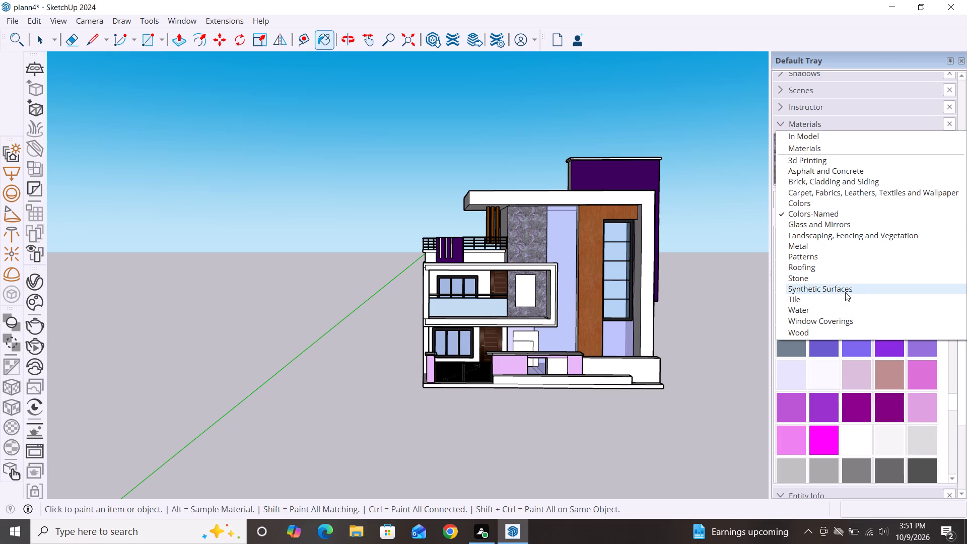
{"action": "left_click", "coordinate": [846, 291]}
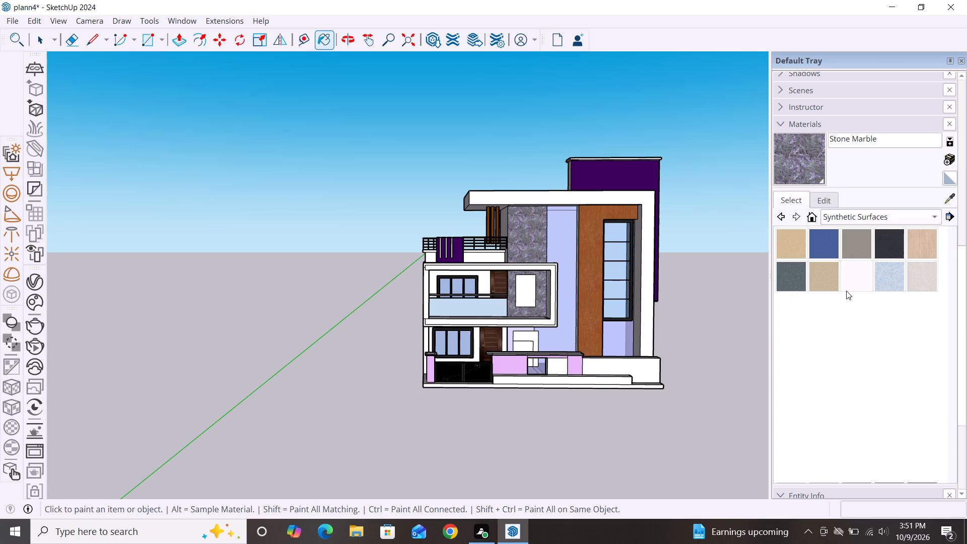
{"action": "left_click", "coordinate": [935, 217]}
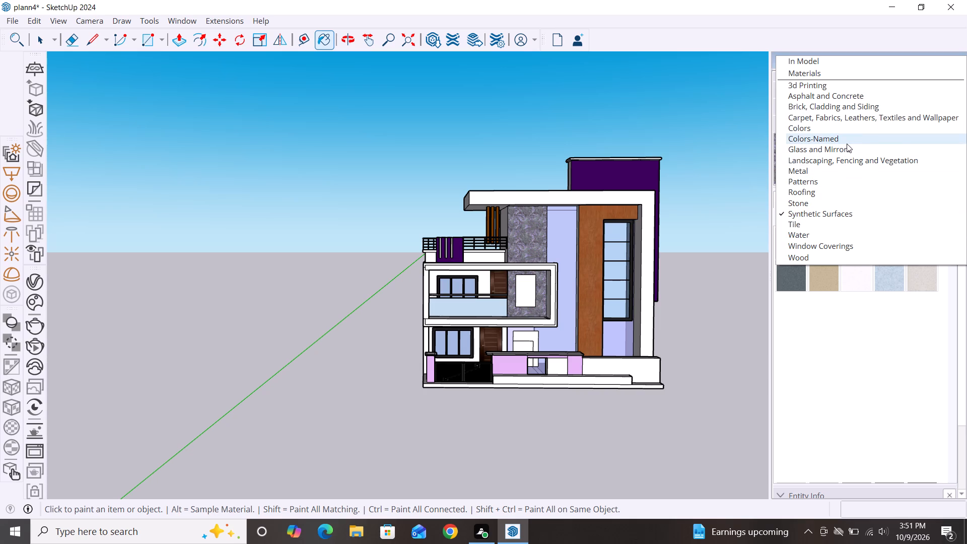
{"action": "double_click", "coordinate": [847, 144]}
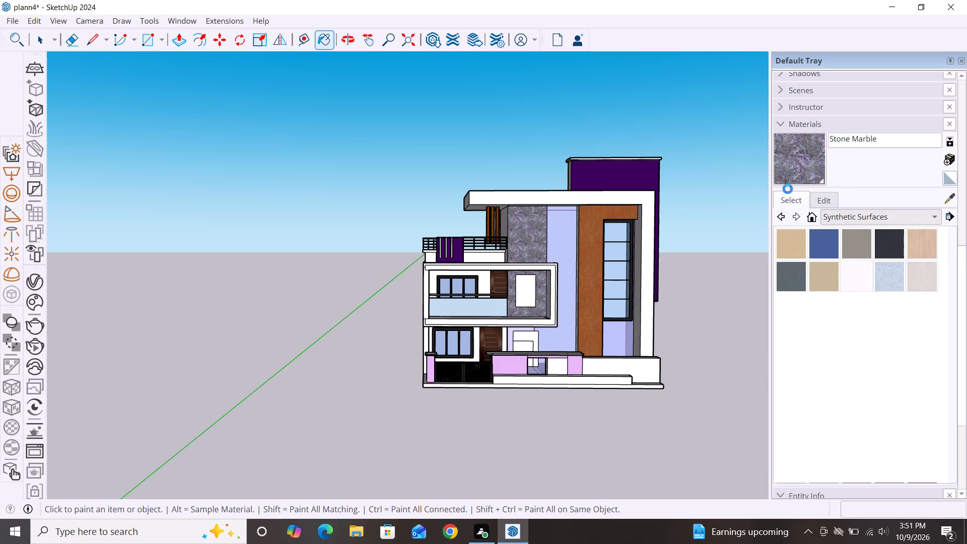
Examine the front facade with its Stone Marble walls, both up close around the balcony and from a distance.
{"action": "scroll", "coordinate": [498, 328], "scroll_direction": "down", "scroll_amount": 1}
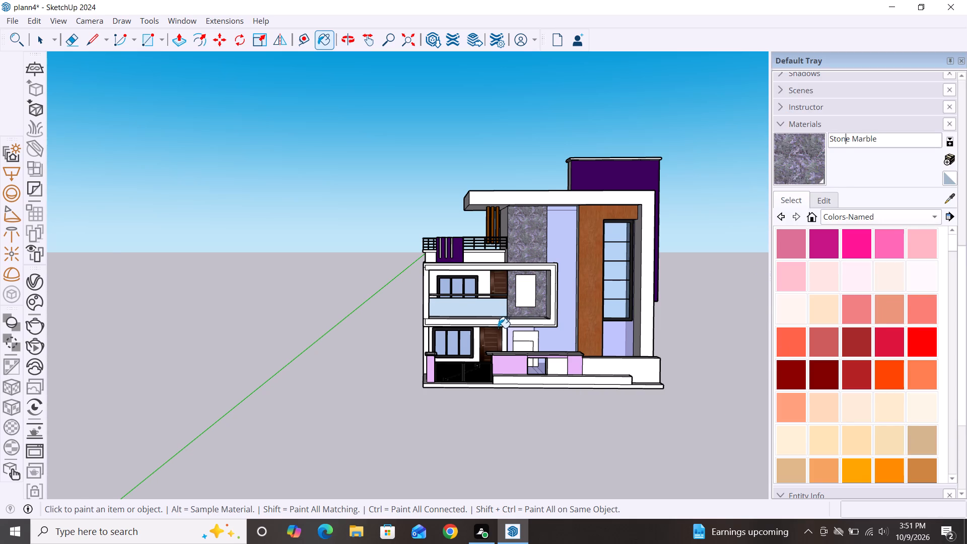
{"action": "scroll", "coordinate": [550, 309], "scroll_direction": "up", "scroll_amount": 4}
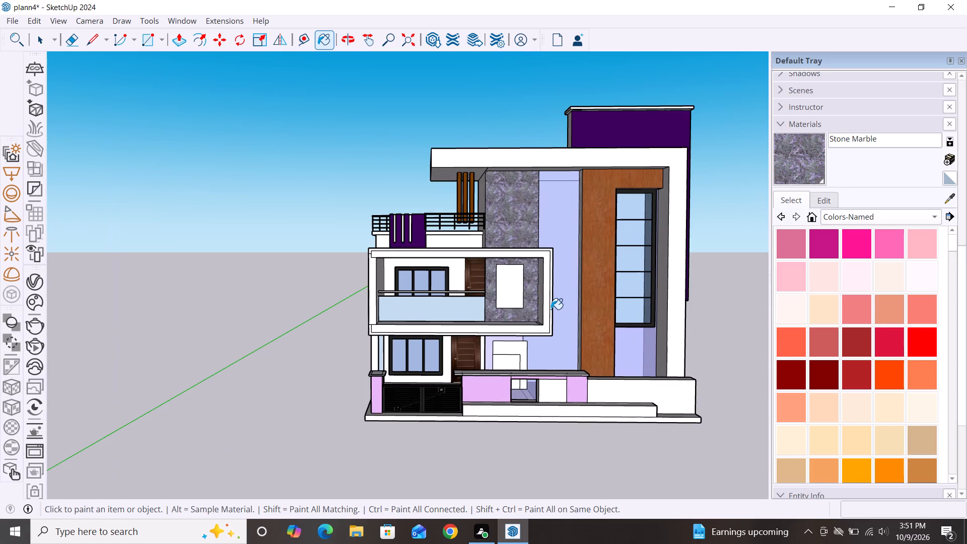
{"action": "scroll", "coordinate": [509, 296], "scroll_direction": "up", "scroll_amount": 8}
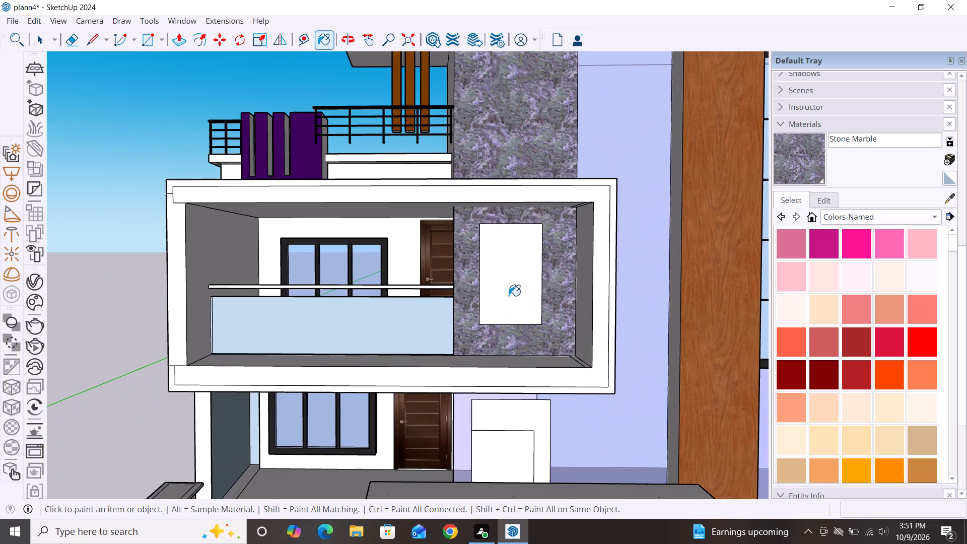
{"action": "scroll", "coordinate": [509, 296], "scroll_direction": "down", "scroll_amount": 8}
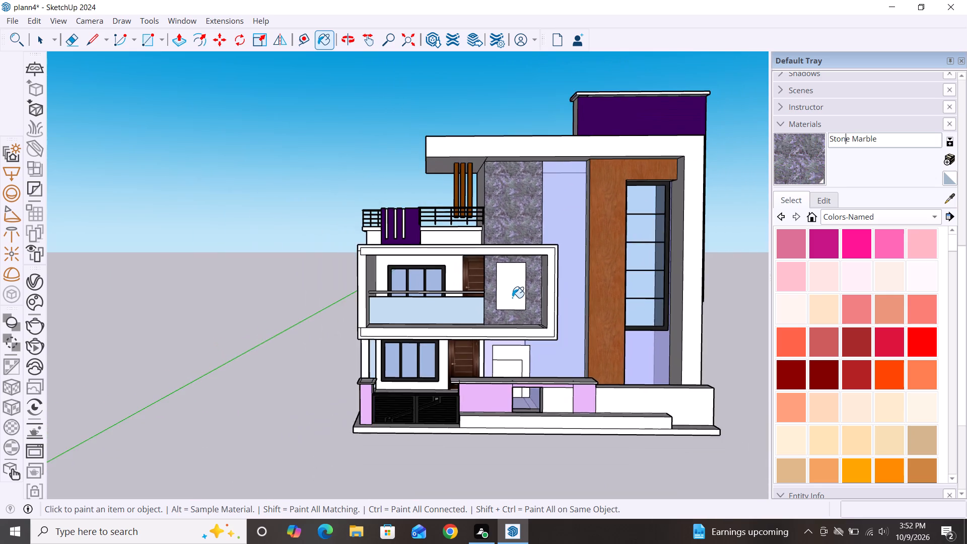
{"action": "scroll", "coordinate": [512, 298], "scroll_direction": "down", "scroll_amount": 6}
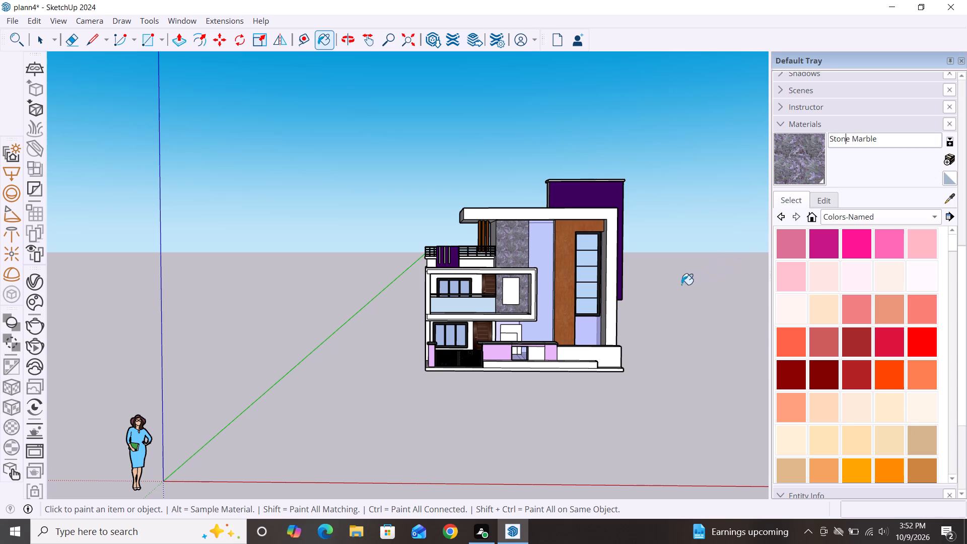
{"action": "scroll", "coordinate": [642, 294], "scroll_direction": "up", "scroll_amount": 5}
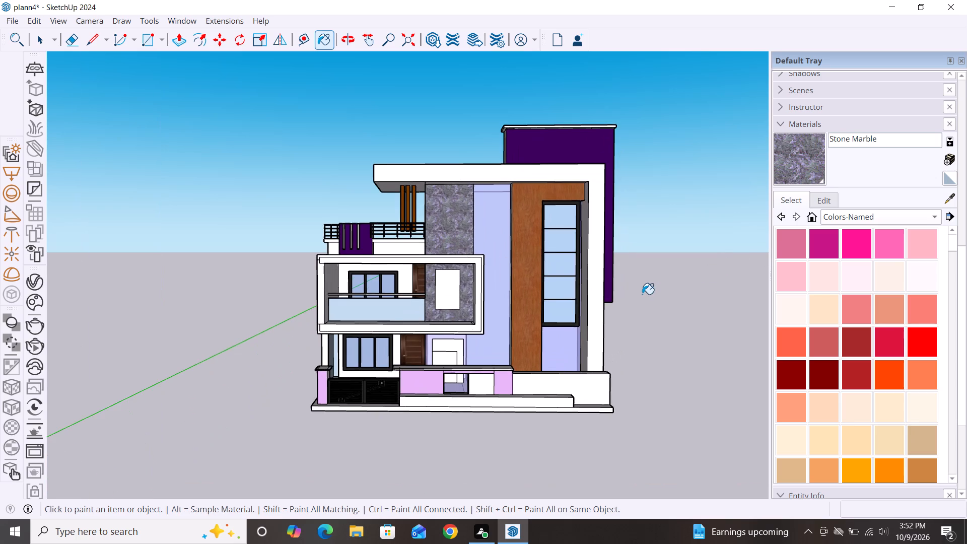
{"action": "scroll", "coordinate": [642, 294], "scroll_direction": "down", "scroll_amount": 2}
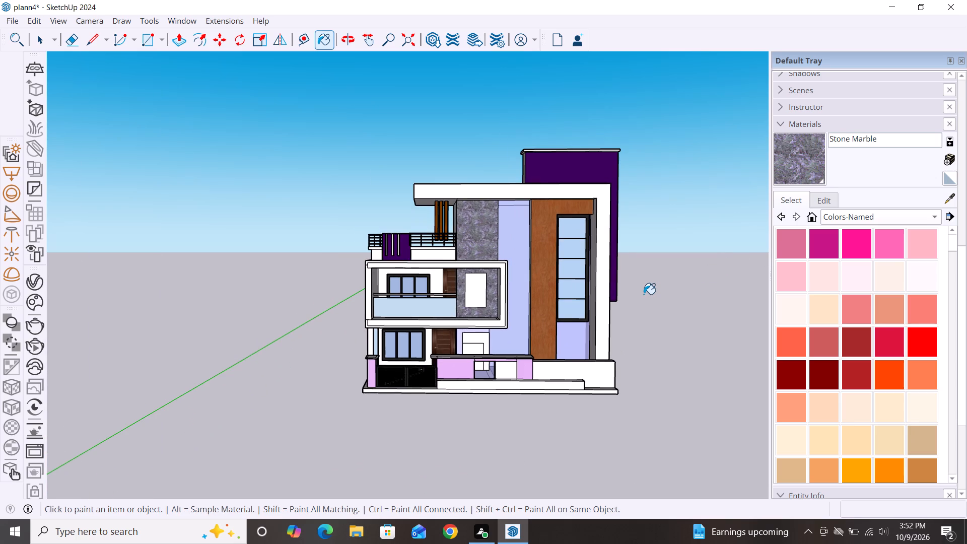
{"action": "scroll", "coordinate": [657, 284], "scroll_direction": "up", "scroll_amount": 1}
{"action": "scroll", "coordinate": [647, 240], "scroll_direction": "down", "scroll_amount": 1}
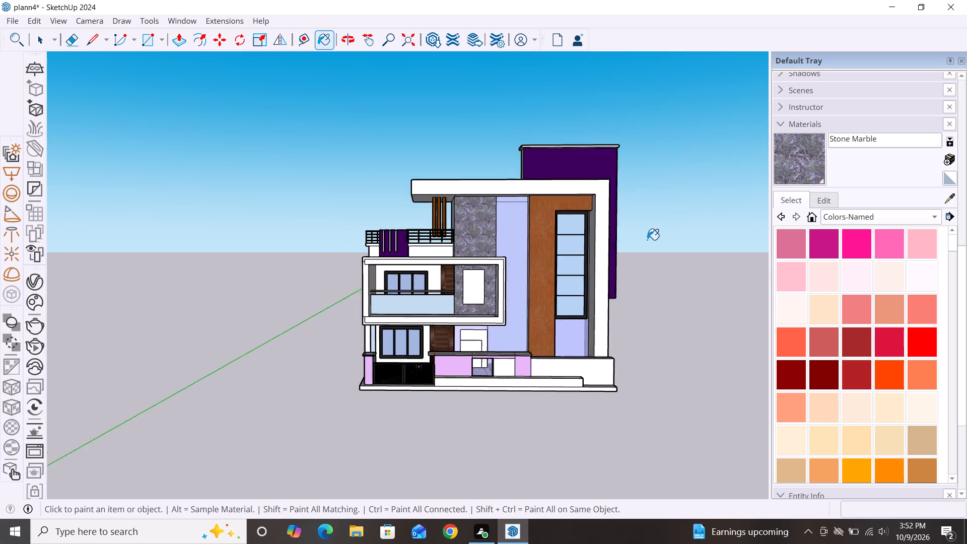
{"action": "scroll", "coordinate": [647, 240], "scroll_direction": "down", "scroll_amount": 4}
{"action": "key", "text": "space"}
Paint the rear rooftop tower wall and the slotted panel on the terrace railing with 0126_Violet from the Colors-Named collection.
{"action": "scroll", "coordinate": [850, 354], "scroll_direction": "down", "scroll_amount": 5}
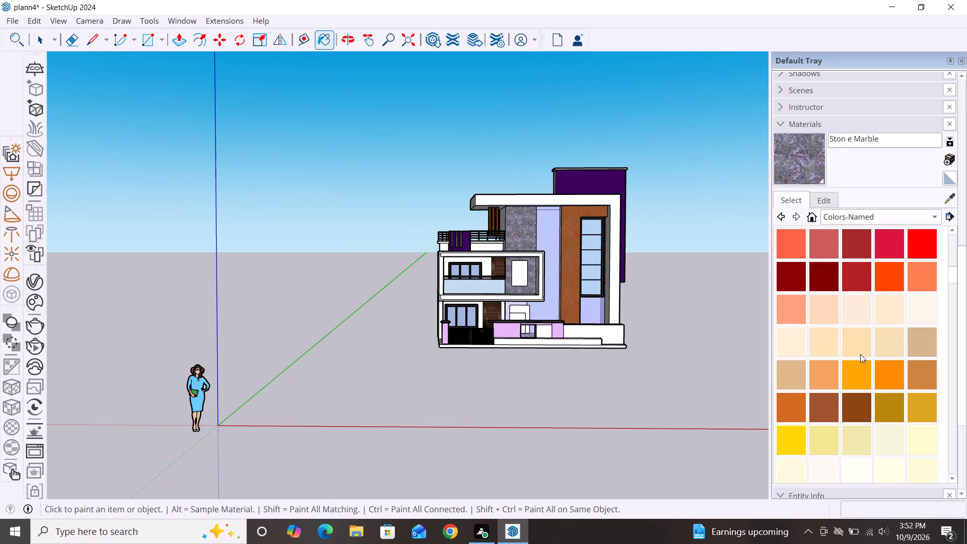
{"action": "scroll", "coordinate": [860, 354], "scroll_direction": "down", "scroll_amount": 17}
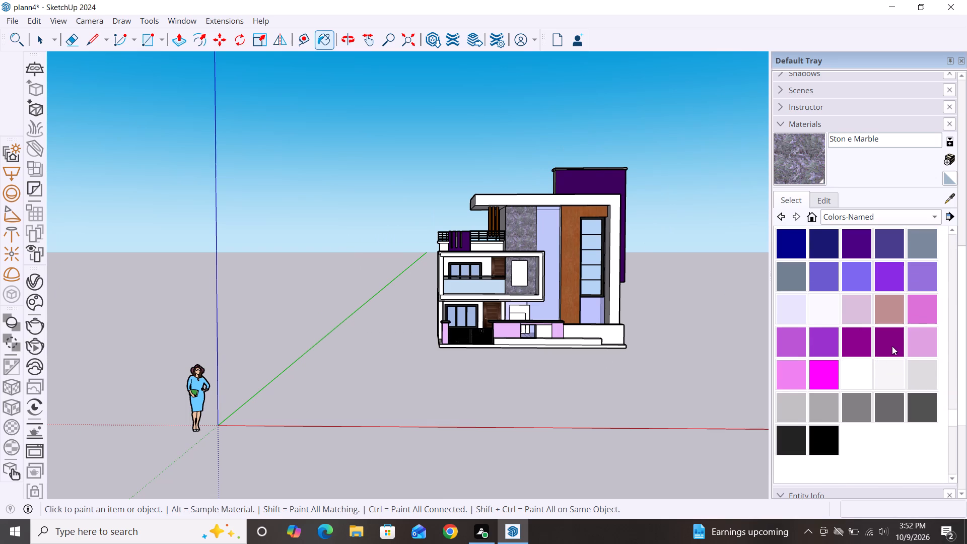
{"action": "left_click", "coordinate": [794, 369]}
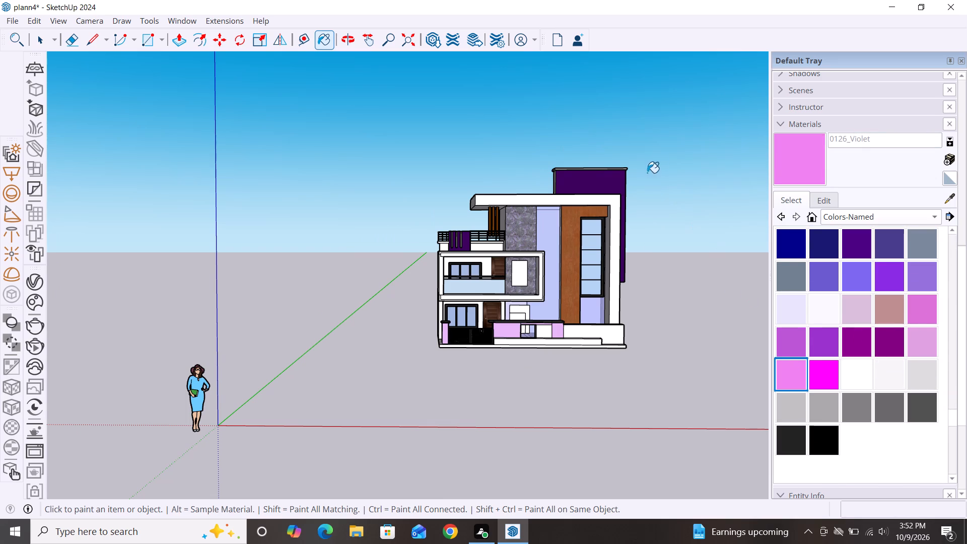
{"action": "left_click", "coordinate": [615, 182]}
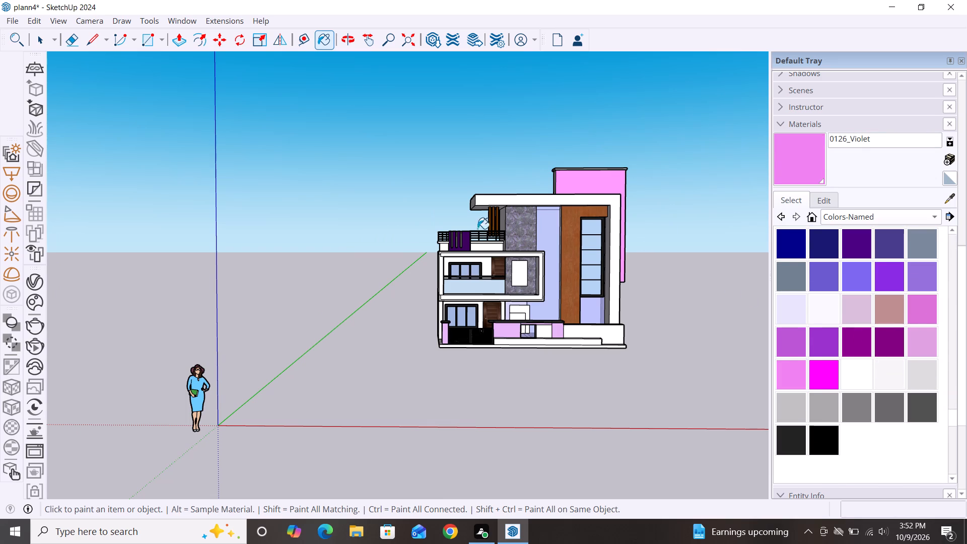
{"action": "double_click", "coordinate": [464, 238]}
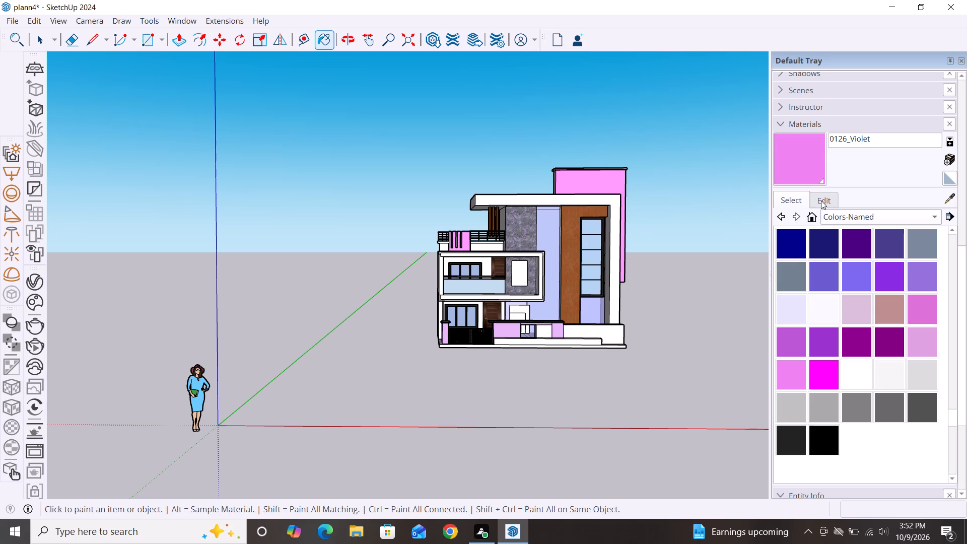
Tint the 0126_Violet material by setting its red value to 168 and its blue value to 177.
{"action": "double_click", "coordinate": [833, 200]}
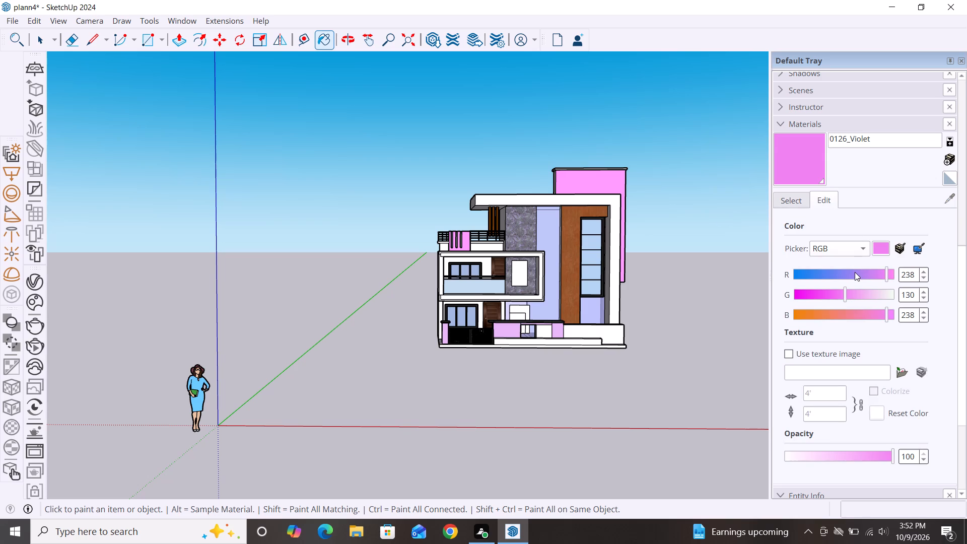
{"action": "double_click", "coordinate": [855, 272]}
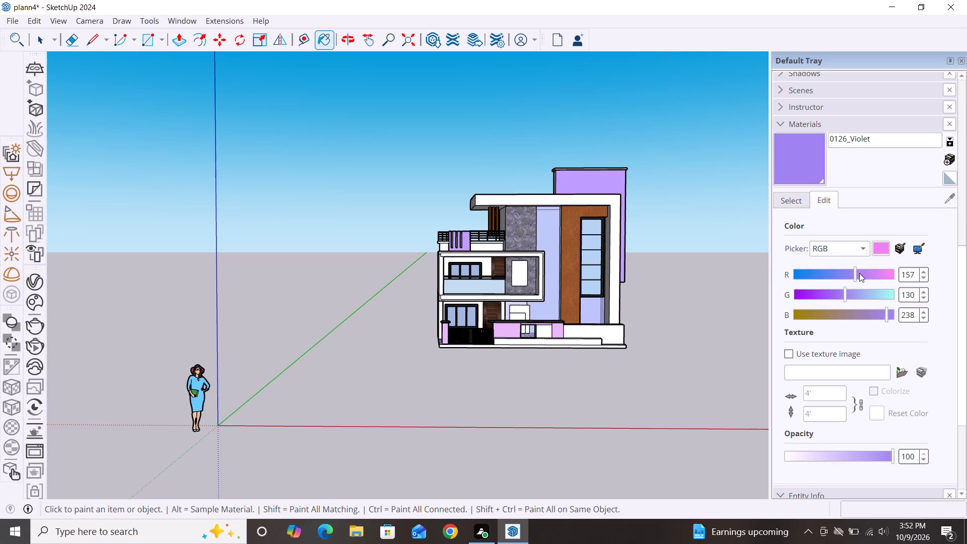
{"action": "double_click", "coordinate": [862, 273]}
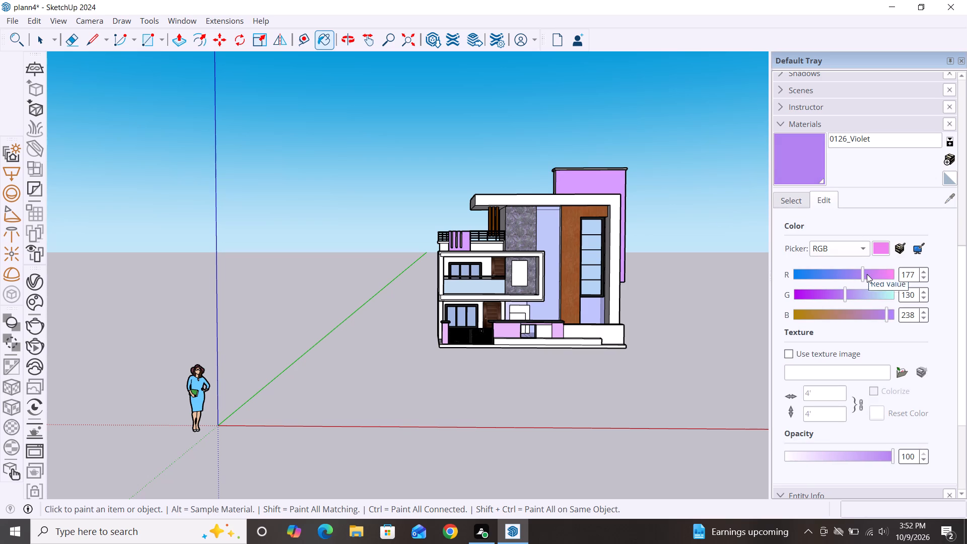
{"action": "left_click", "coordinate": [867, 274]}
{"action": "scroll", "coordinate": [564, 262], "scroll_direction": "up", "scroll_amount": 5}
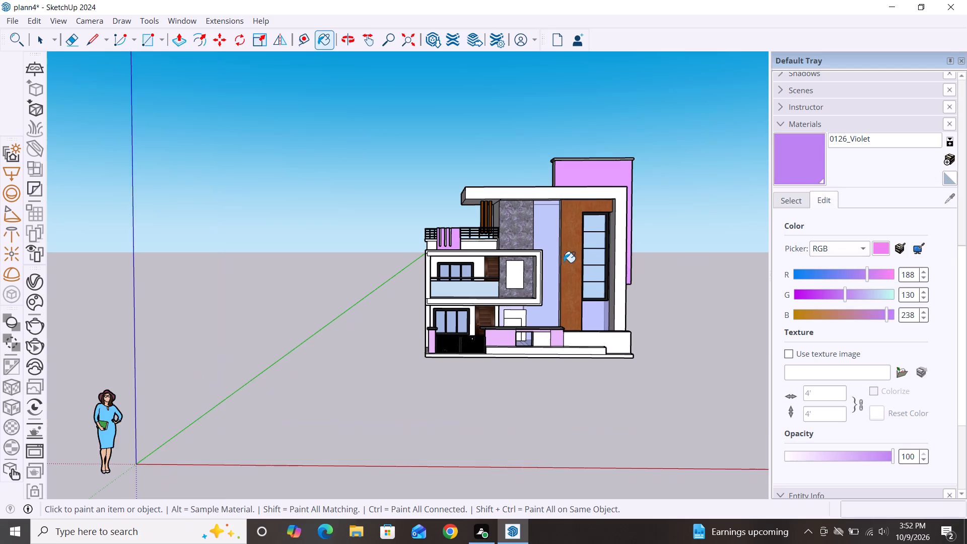
{"action": "left_click", "coordinate": [859, 276]}
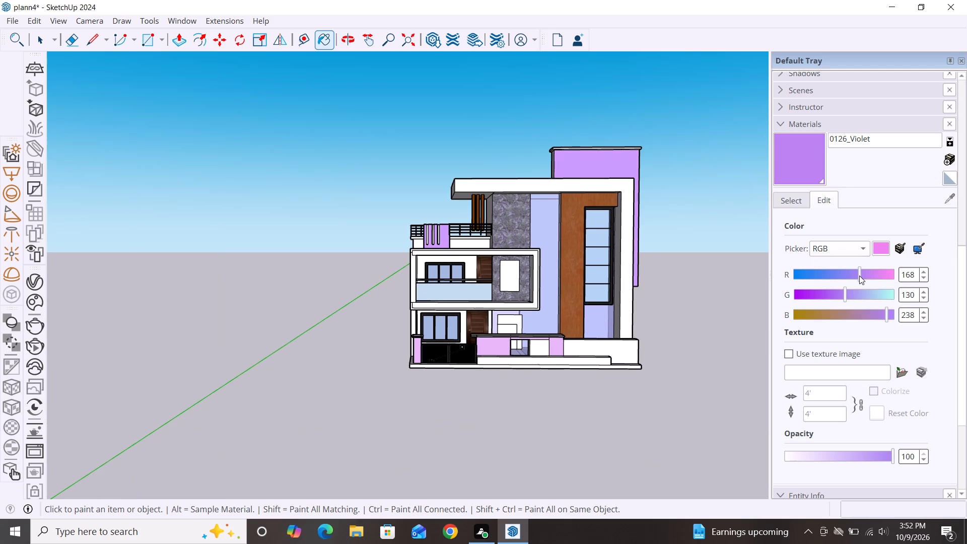
{"action": "scroll", "coordinate": [635, 227], "scroll_direction": "down", "scroll_amount": 3}
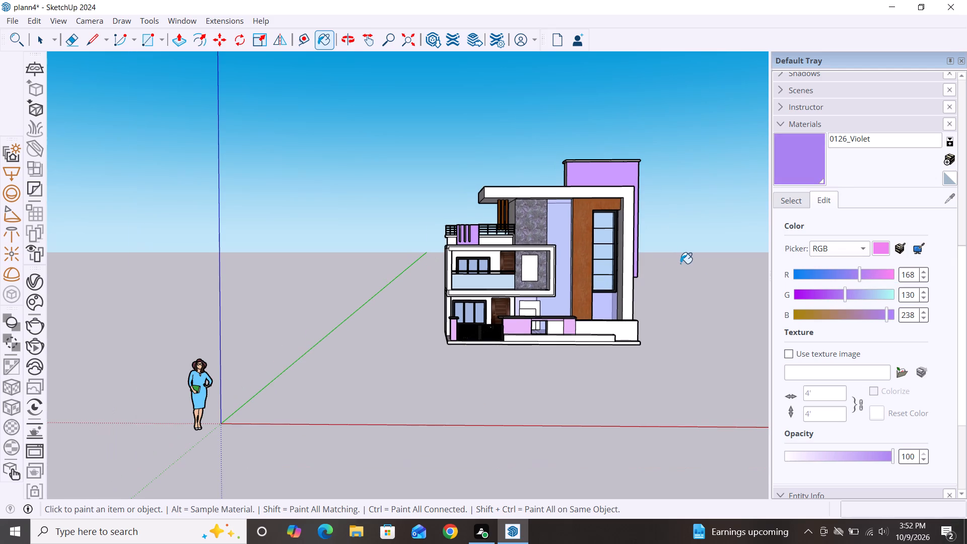
{"action": "middle_click_drag", "start_coordinate": [680, 263], "coordinate": [612, 276]}
{"action": "scroll", "coordinate": [569, 238], "scroll_direction": "up", "scroll_amount": 3}
{"action": "scroll", "coordinate": [543, 215], "scroll_direction": "down", "scroll_amount": 2}
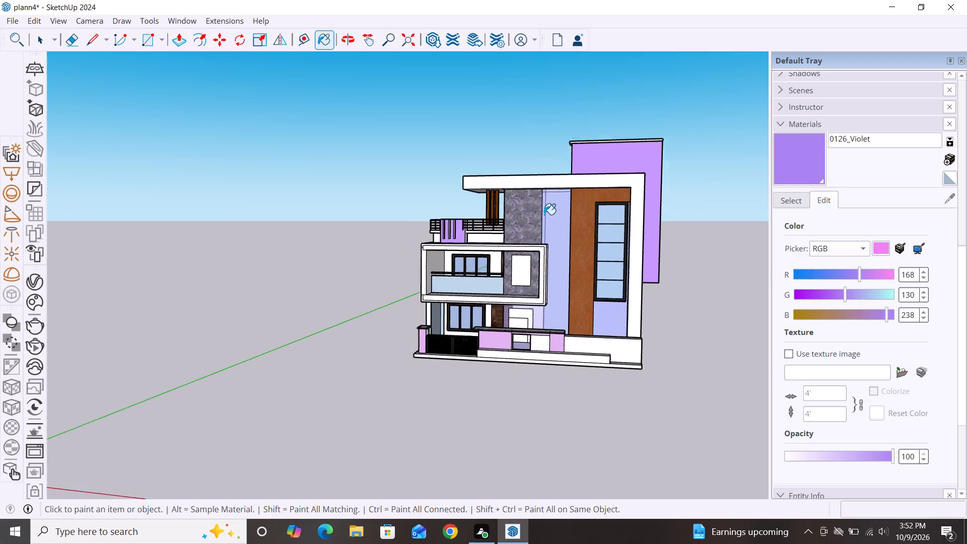
{"action": "scroll", "coordinate": [544, 215], "scroll_direction": "down", "scroll_amount": 2}
{"action": "middle_click_drag", "start_coordinate": [615, 349], "coordinate": [681, 366]}
{"action": "double_click", "coordinate": [862, 315]}
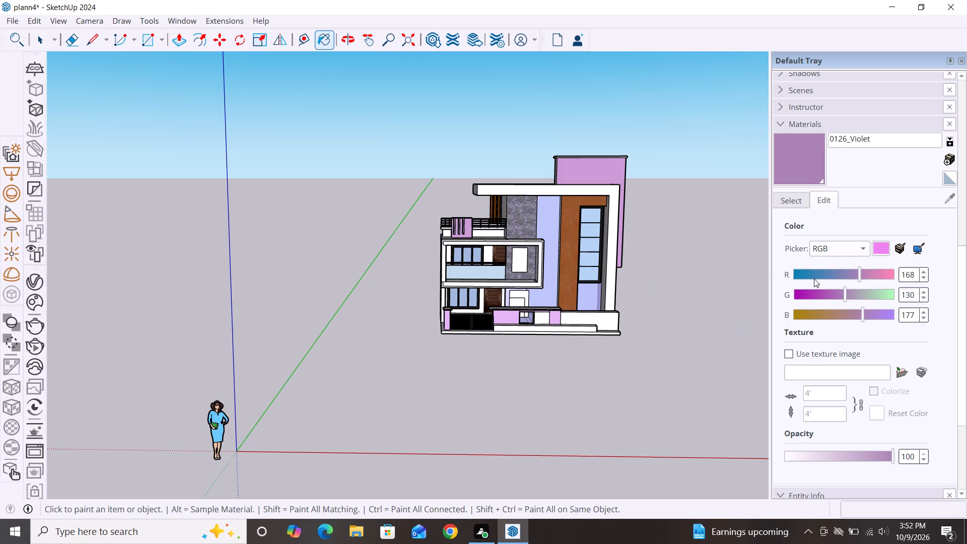
Examine the front facade with the tinted violet, up close around the gate and ground floor and from a distance.
{"action": "scroll", "coordinate": [533, 334], "scroll_direction": "up", "scroll_amount": 8}
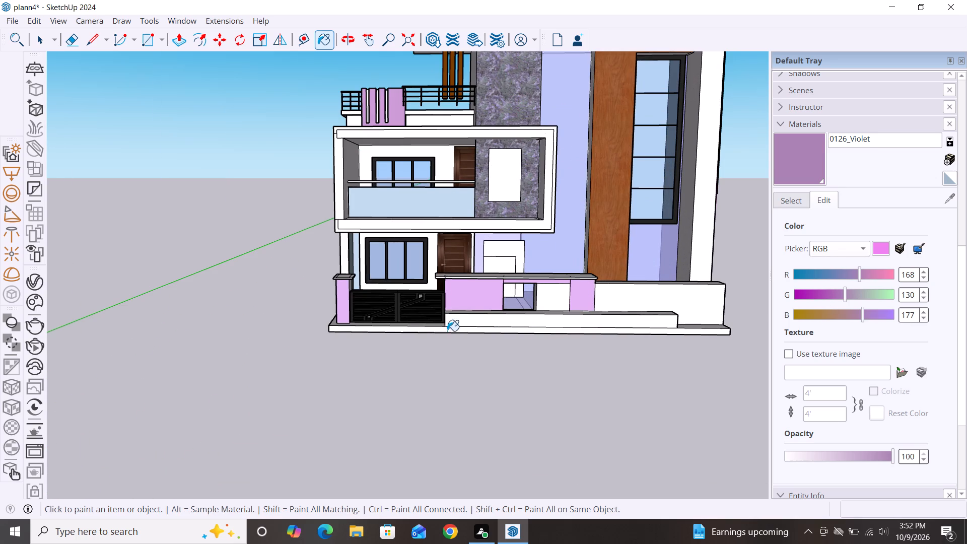
{"action": "scroll", "coordinate": [345, 275], "scroll_direction": "up", "scroll_amount": 8}
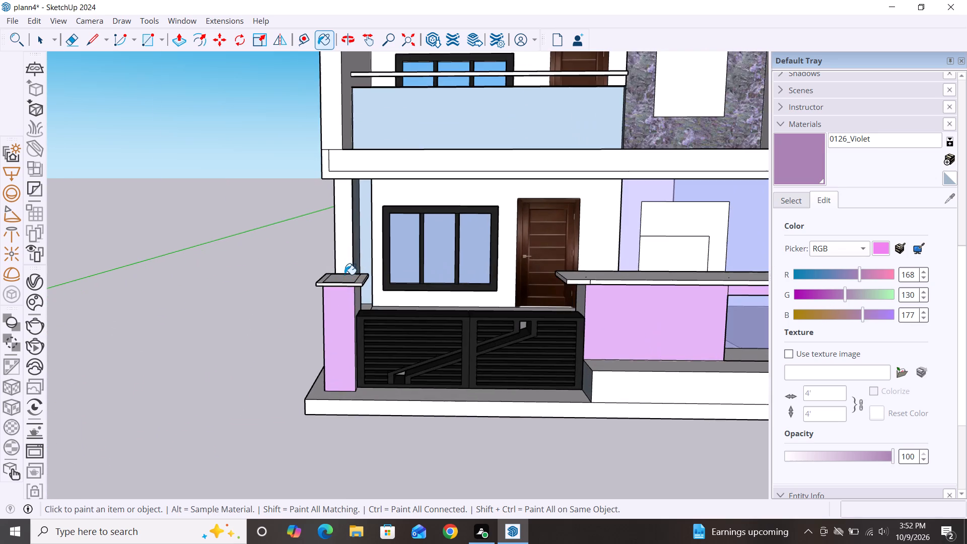
{"action": "scroll", "coordinate": [342, 278], "scroll_direction": "down", "scroll_amount": 11}
{"action": "scroll", "coordinate": [368, 373], "scroll_direction": "down", "scroll_amount": 4}
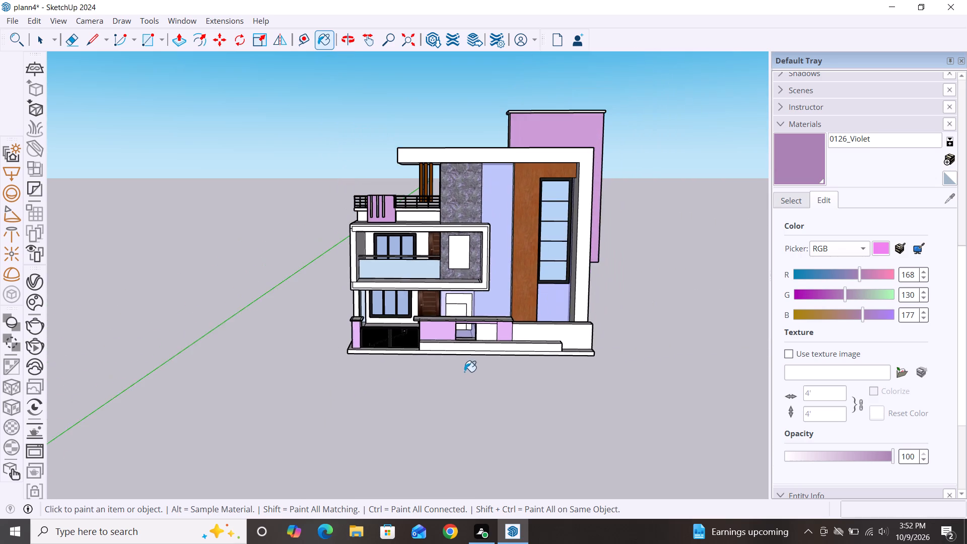
{"action": "scroll", "coordinate": [466, 372], "scroll_direction": "down", "scroll_amount": 2}
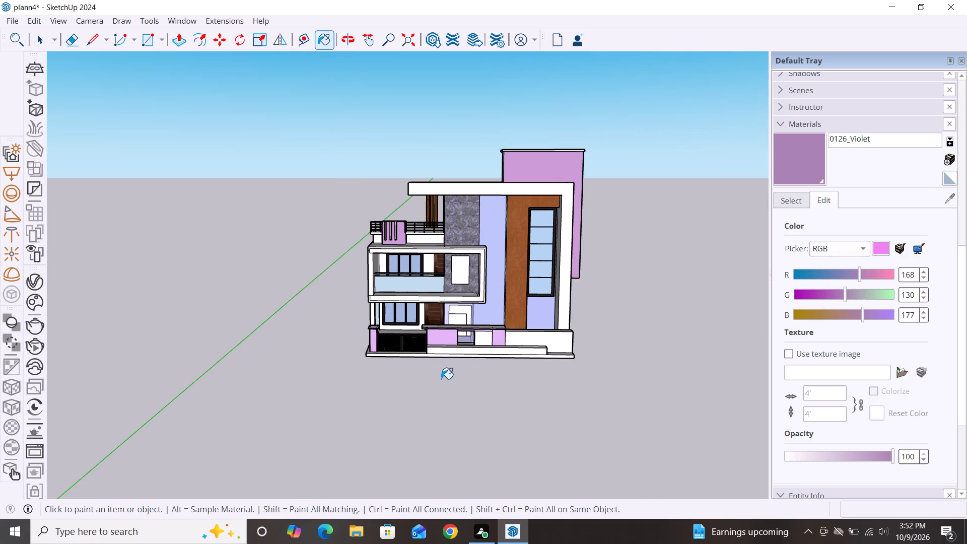
{"action": "scroll", "coordinate": [441, 379], "scroll_direction": "down", "scroll_amount": 1}
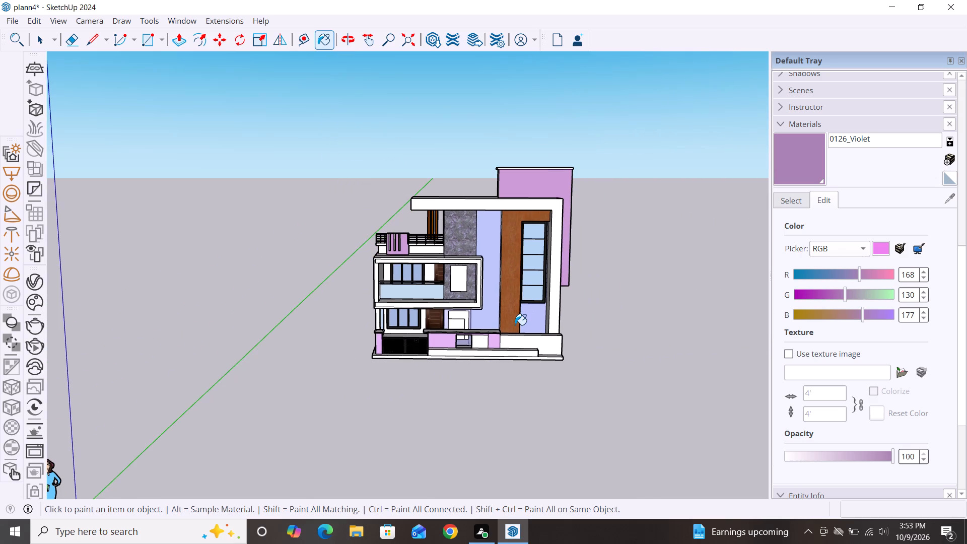
{"action": "key", "text": "space"}
{"action": "middle_click_drag", "start_coordinate": [477, 398], "coordinate": [499, 358]}
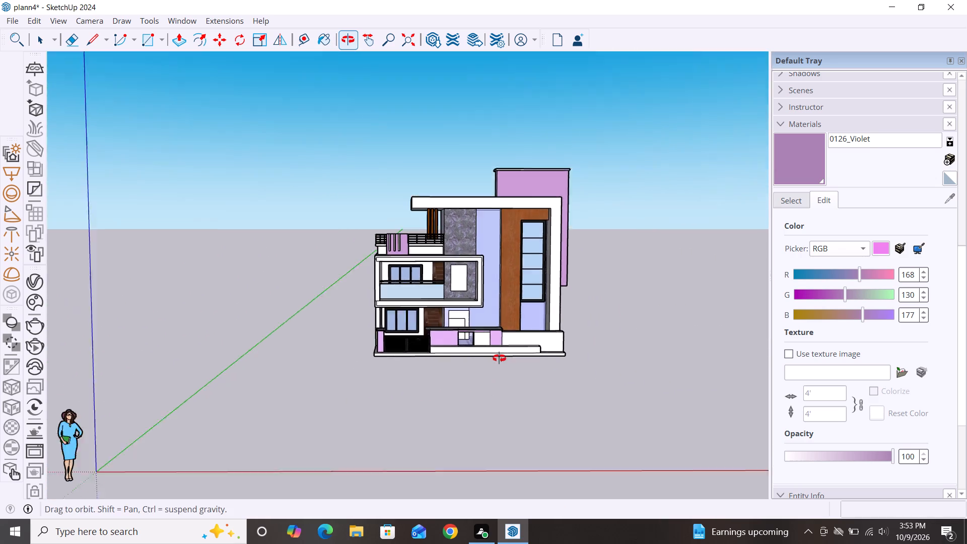
{"action": "middle_click_drag", "start_coordinate": [499, 358], "coordinate": [474, 358]}
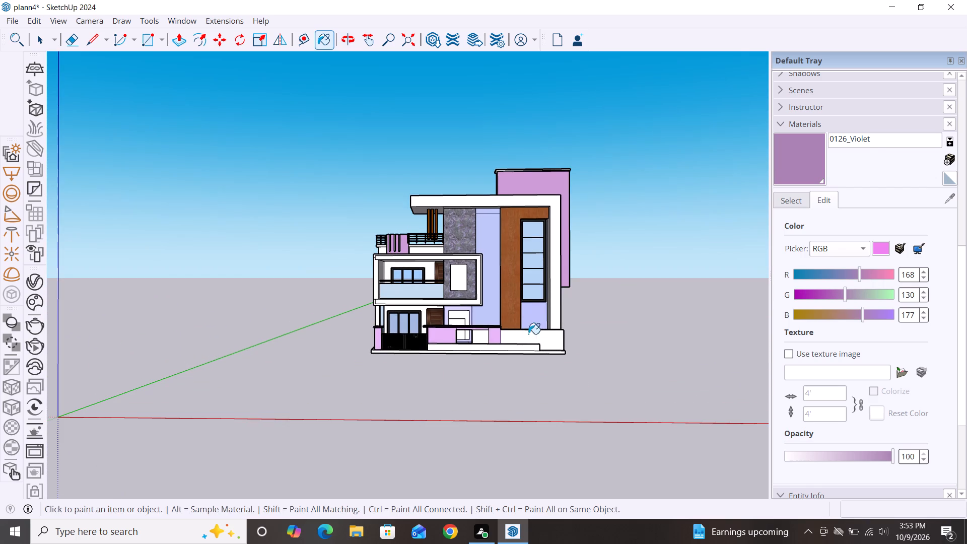
{"action": "scroll", "coordinate": [647, 335], "scroll_direction": "up", "scroll_amount": 3}
{"action": "scroll", "coordinate": [668, 366], "scroll_direction": "down", "scroll_amount": 2}
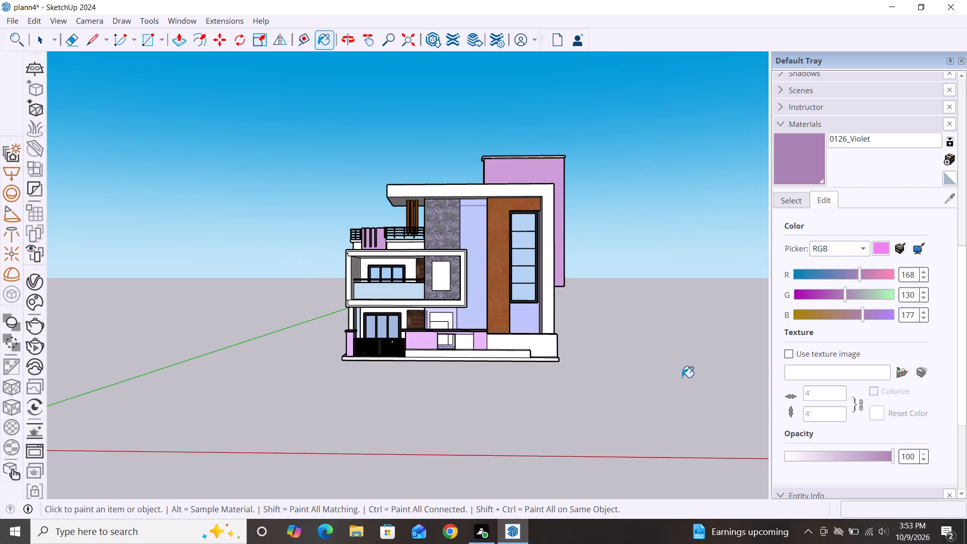
{"action": "key", "text": "space"}
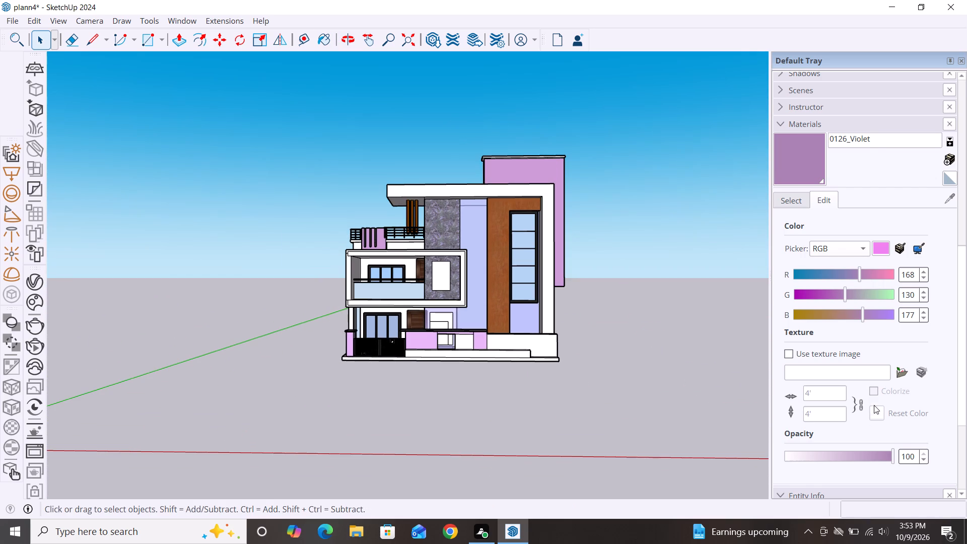
Browse the Colors-Named swatches for another facade colour.
{"action": "scroll", "coordinate": [876, 402], "scroll_direction": "down", "scroll_amount": 2}
{"action": "left_click", "coordinate": [792, 124]}
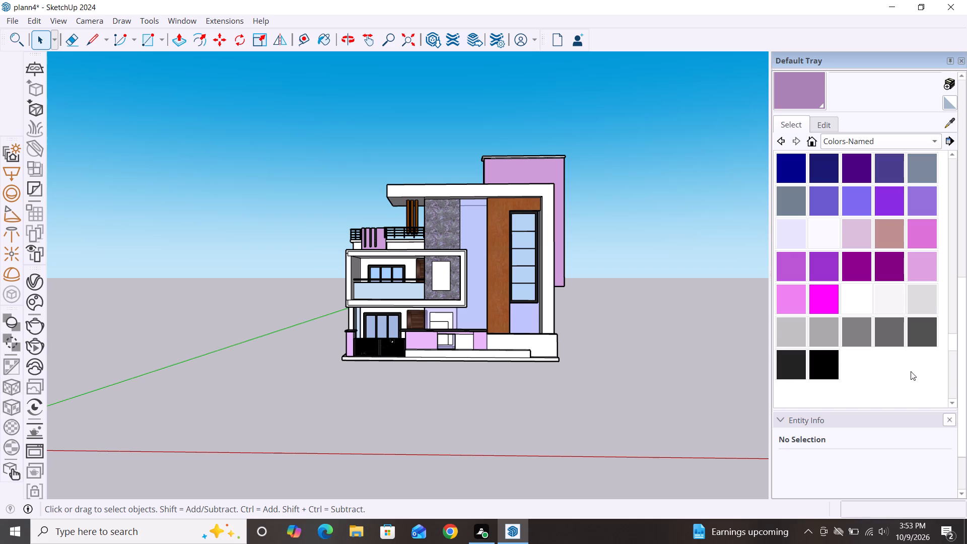
{"action": "scroll", "coordinate": [868, 332], "scroll_direction": "down", "scroll_amount": 3}
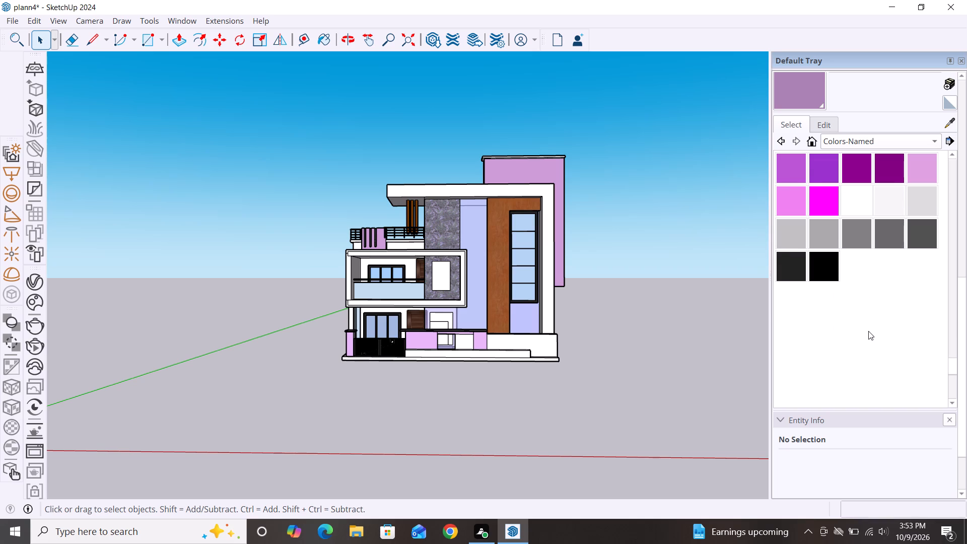
{"action": "scroll", "coordinate": [850, 329], "scroll_direction": "up", "scroll_amount": 4}
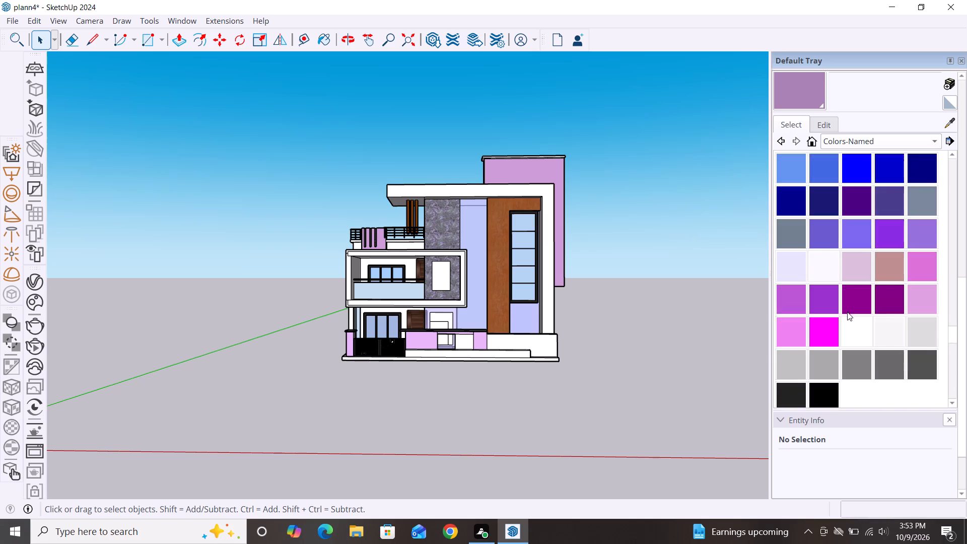
{"action": "scroll", "coordinate": [847, 312], "scroll_direction": "up", "scroll_amount": 15}
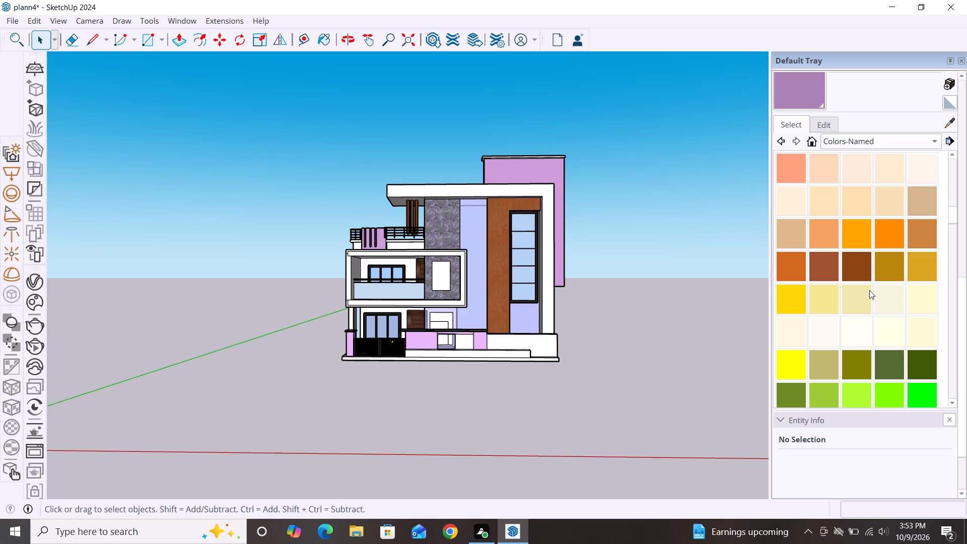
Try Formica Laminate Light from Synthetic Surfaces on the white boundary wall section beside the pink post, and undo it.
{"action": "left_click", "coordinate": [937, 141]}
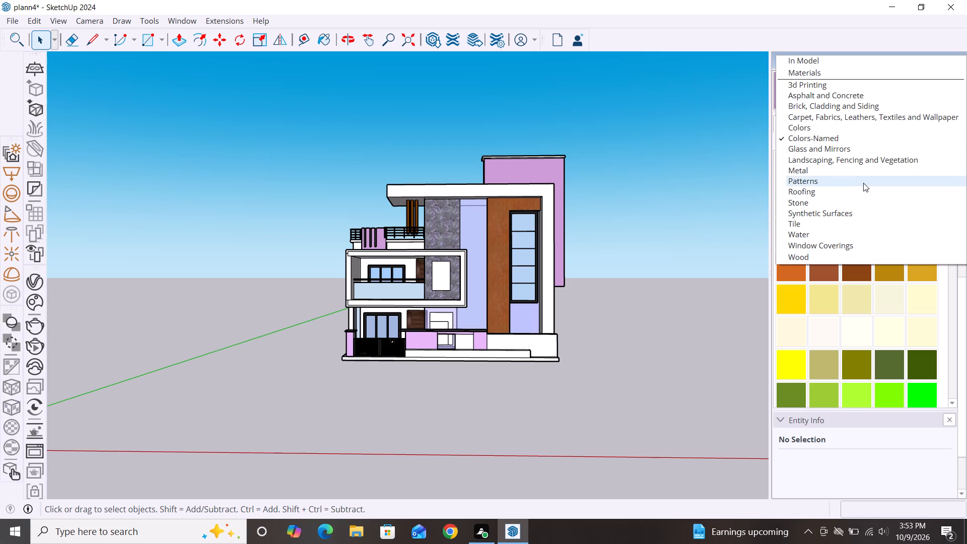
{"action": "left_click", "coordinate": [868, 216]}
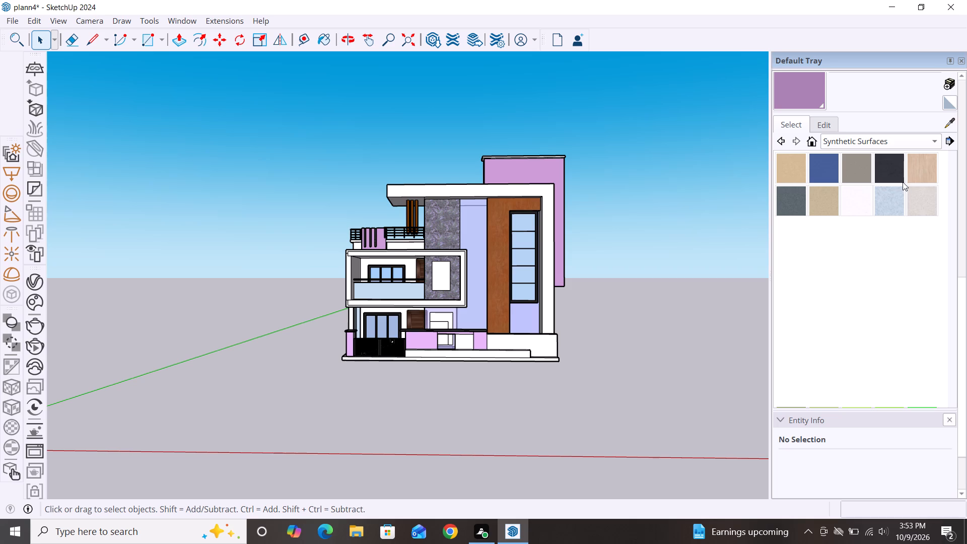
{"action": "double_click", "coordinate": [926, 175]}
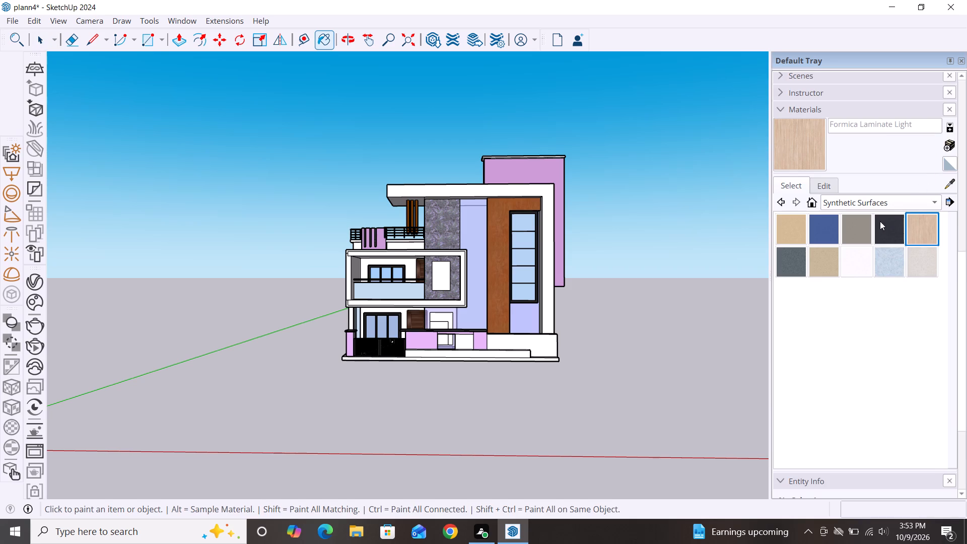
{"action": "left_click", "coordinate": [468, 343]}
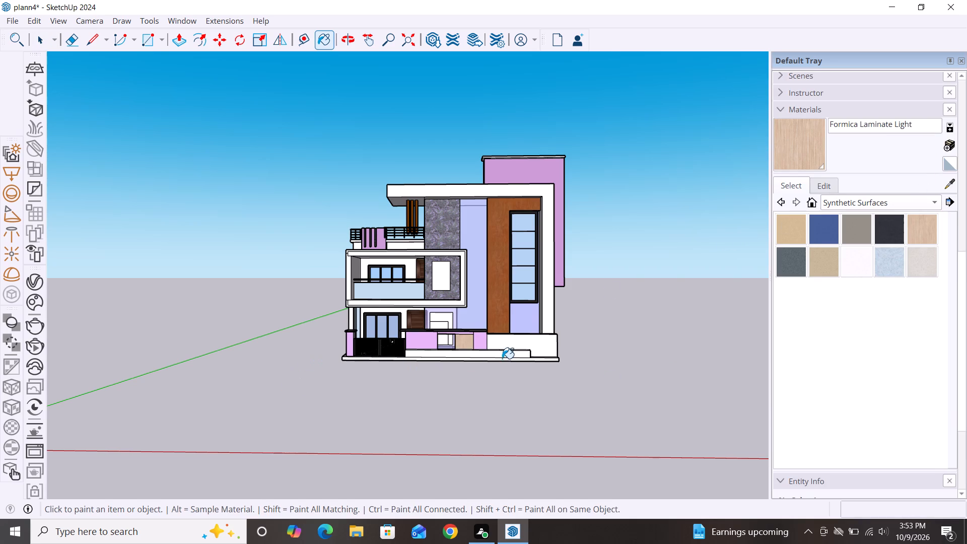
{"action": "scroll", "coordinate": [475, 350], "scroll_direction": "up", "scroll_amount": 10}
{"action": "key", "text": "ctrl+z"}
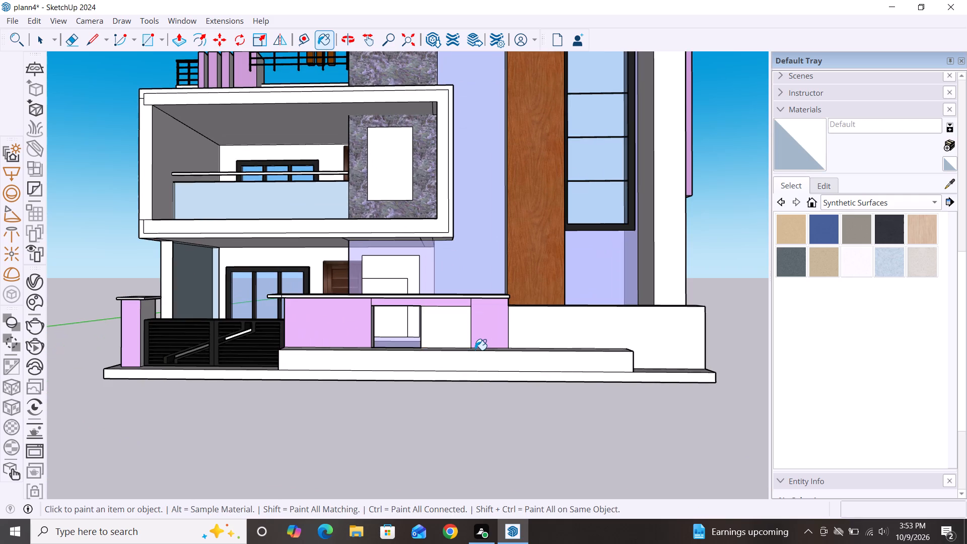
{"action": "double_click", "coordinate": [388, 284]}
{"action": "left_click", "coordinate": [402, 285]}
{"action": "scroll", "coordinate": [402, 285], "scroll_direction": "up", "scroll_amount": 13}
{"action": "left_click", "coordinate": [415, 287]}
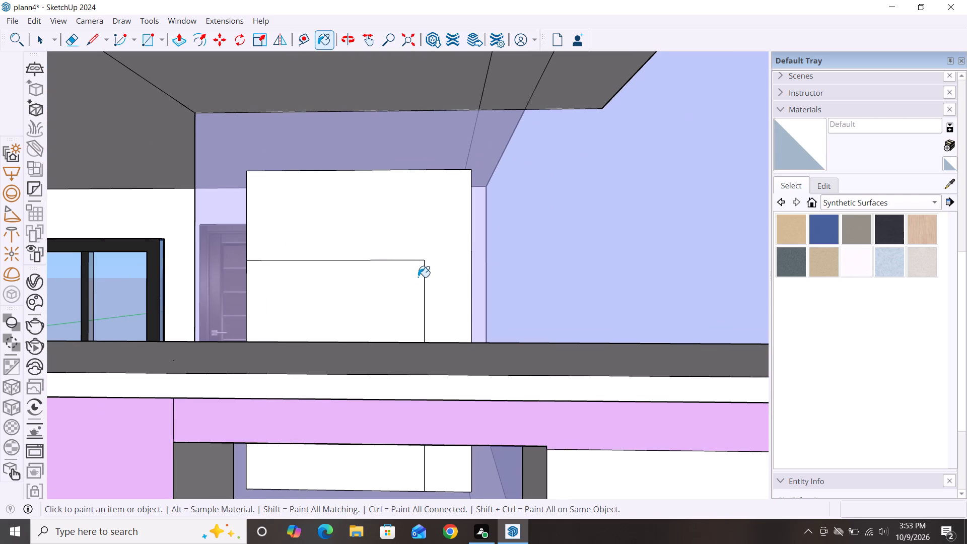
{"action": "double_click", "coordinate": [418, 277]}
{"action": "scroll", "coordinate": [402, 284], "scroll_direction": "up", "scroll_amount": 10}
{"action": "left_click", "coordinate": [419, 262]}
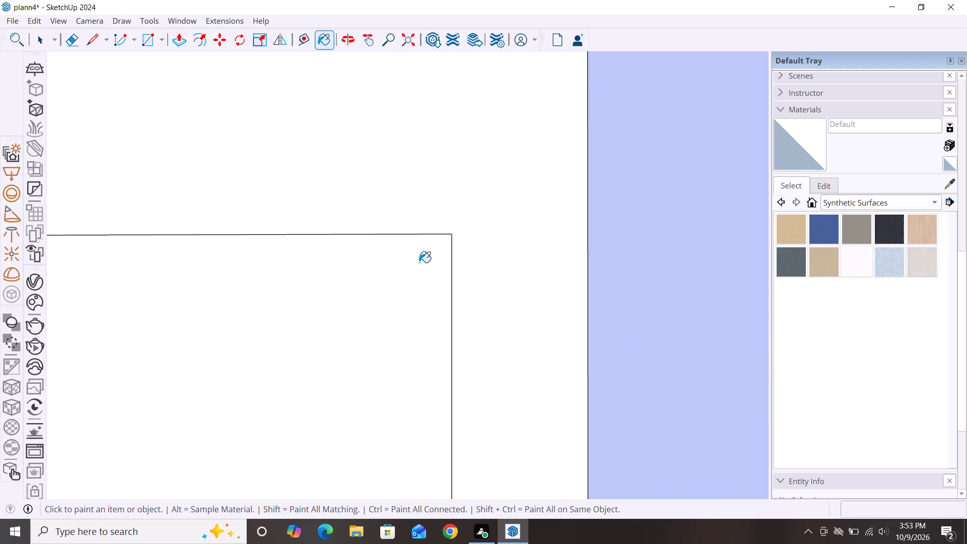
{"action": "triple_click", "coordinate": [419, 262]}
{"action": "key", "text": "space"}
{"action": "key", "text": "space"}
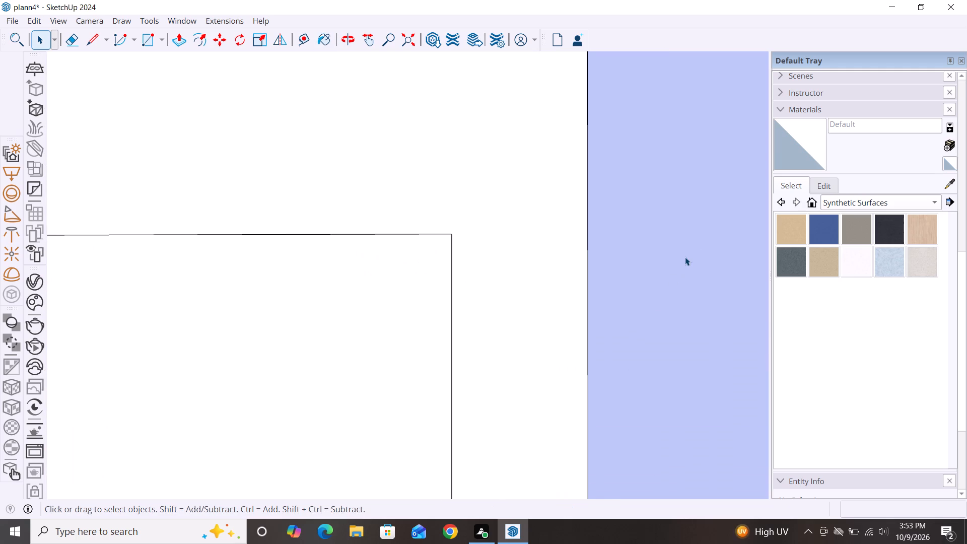
Paint the inner rectangular panel on the ground-floor wall behind the boundary wall with Formica Laminate Light.
{"action": "left_click", "coordinate": [924, 229]}
{"action": "left_click_drag", "start_coordinate": [300, 286], "coordinate": [305, 284]}
{"action": "scroll", "coordinate": [462, 172], "scroll_direction": "down", "scroll_amount": 15}
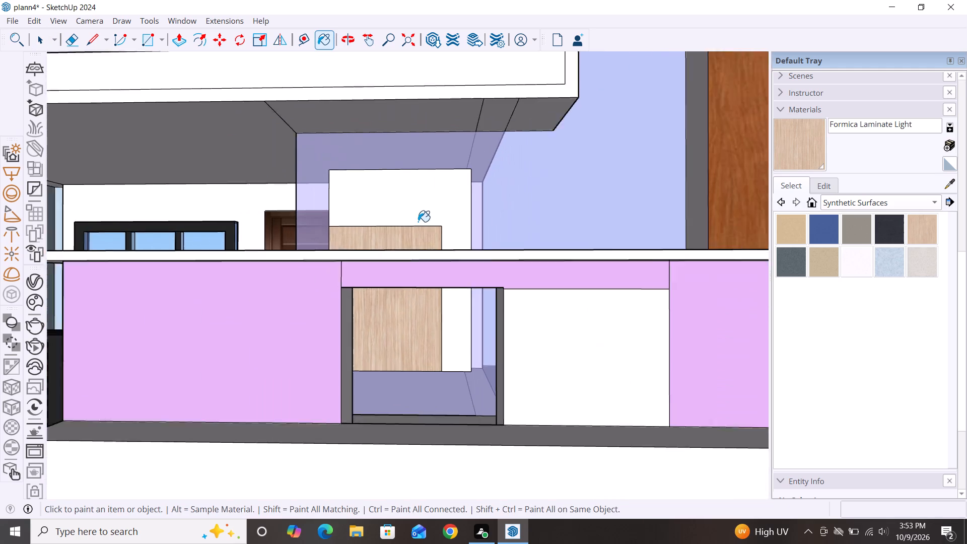
{"action": "scroll", "coordinate": [418, 222], "scroll_direction": "down", "scroll_amount": 12}
{"action": "middle_click_drag", "start_coordinate": [439, 307], "coordinate": [446, 367]}
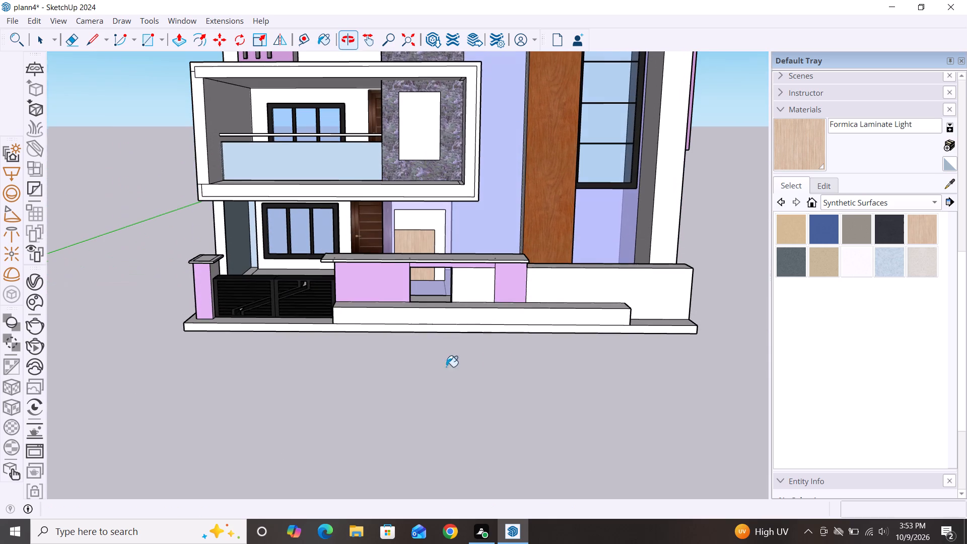
Set the opacity of the Formica Laminate Light material to 85.
{"action": "left_click", "coordinate": [816, 188]}
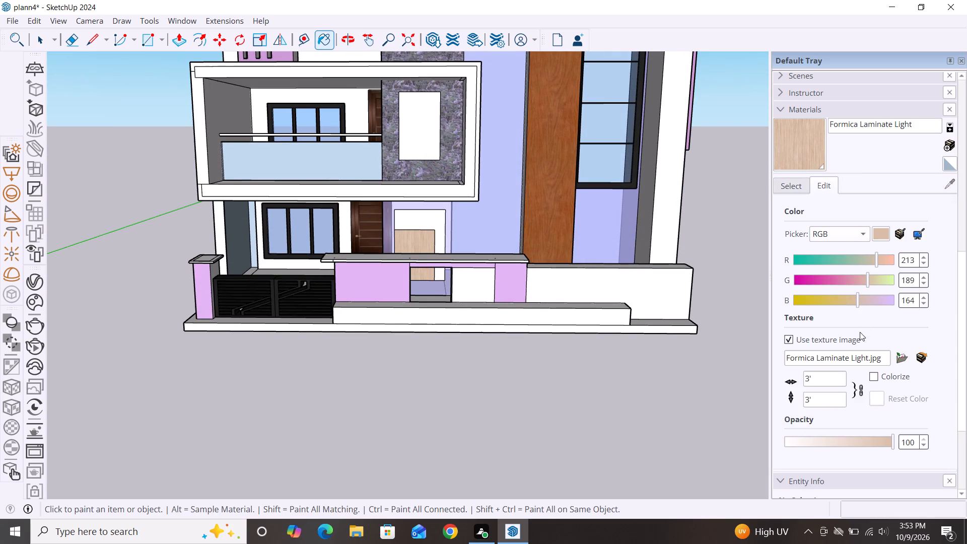
{"action": "double_click", "coordinate": [867, 443]}
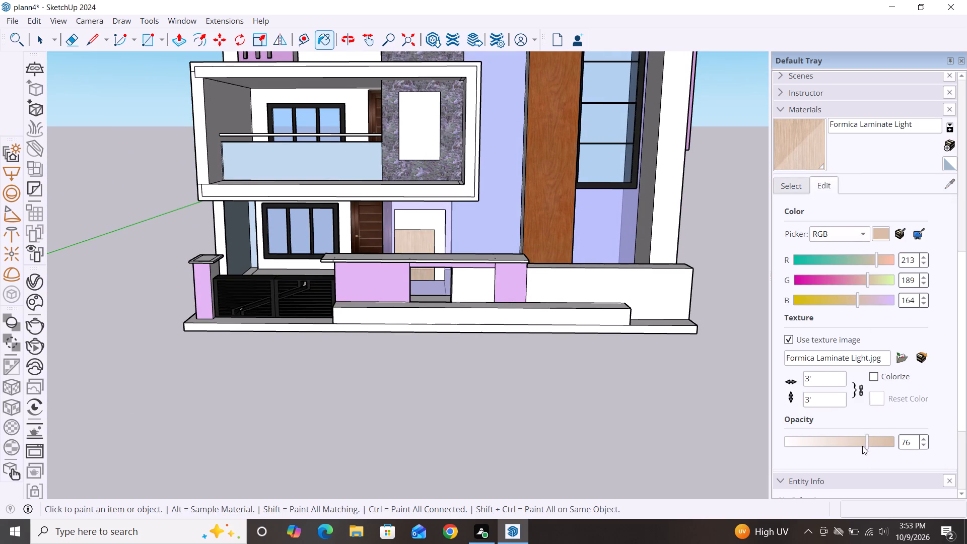
{"action": "double_click", "coordinate": [846, 447]}
{"action": "double_click", "coordinate": [876, 440]}
{"action": "left_click", "coordinate": [903, 440]}
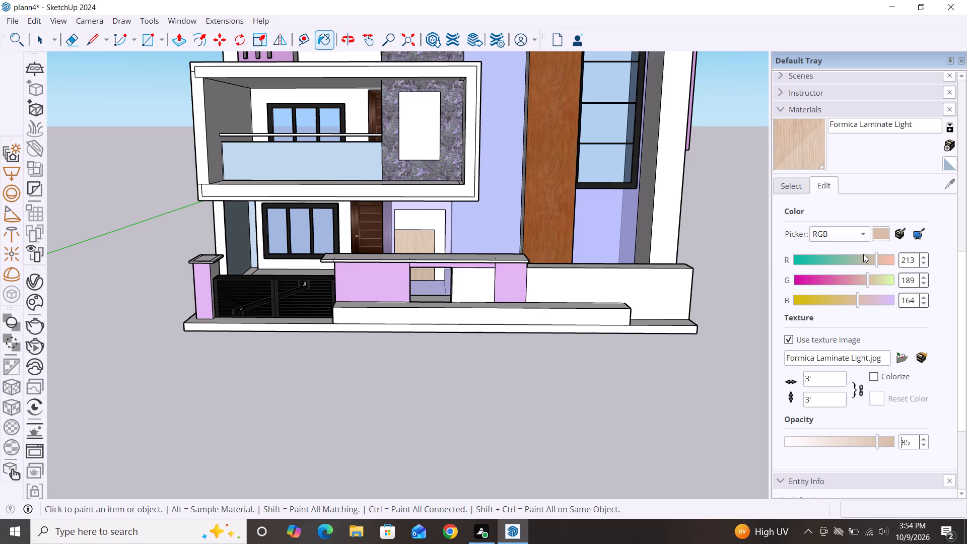
Tint the Formica Laminate Light material by setting its red value to 235 and its blue value to 121.
{"action": "double_click", "coordinate": [867, 255]}
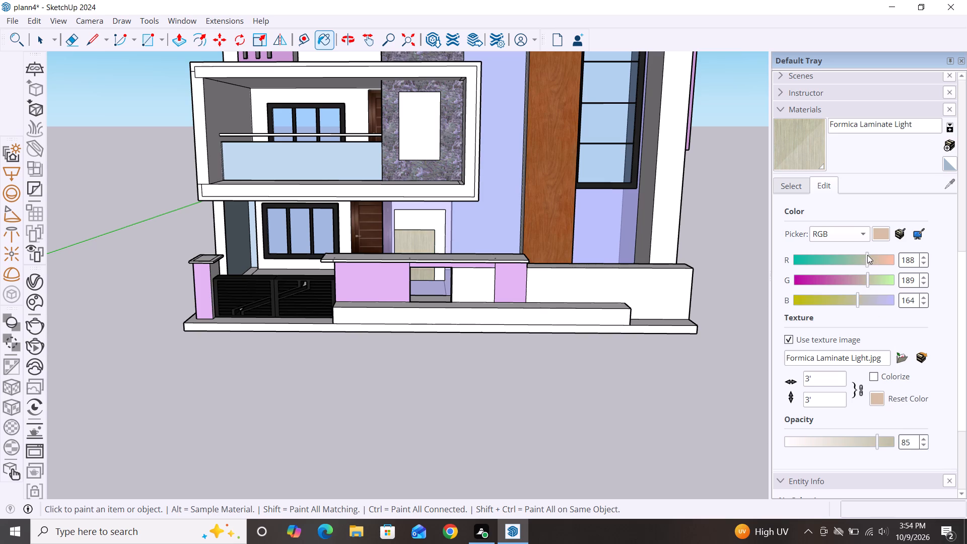
{"action": "left_click", "coordinate": [885, 264]}
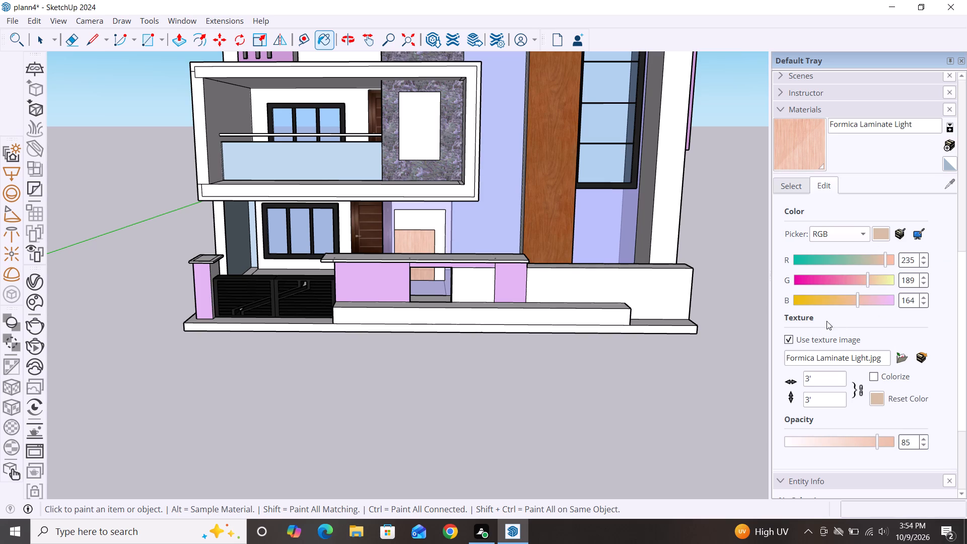
{"action": "left_click", "coordinate": [846, 300]}
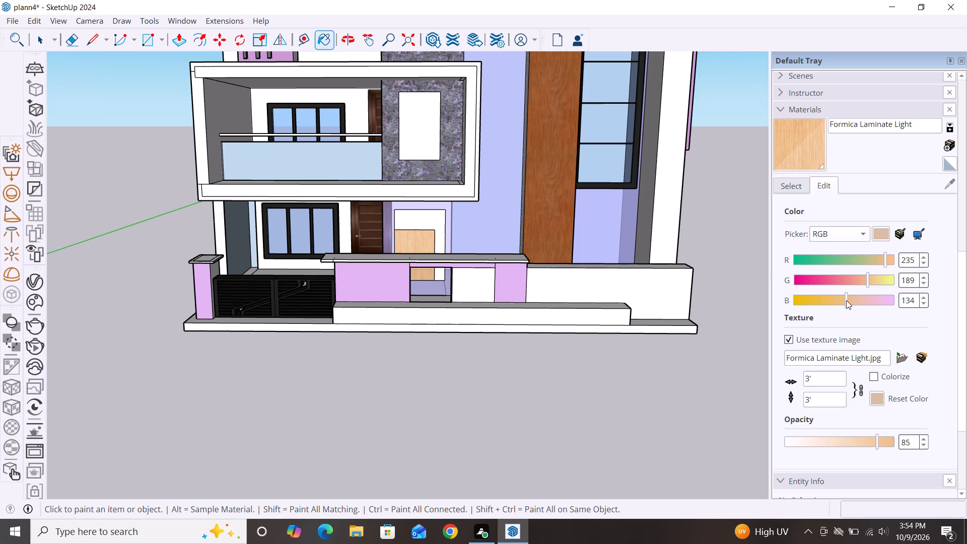
{"action": "double_click", "coordinate": [841, 300]}
Examine the tinted laminate panel on the front facade, up close and from a distance.
{"action": "scroll", "coordinate": [474, 304], "scroll_direction": "down", "scroll_amount": 3}
{"action": "scroll", "coordinate": [470, 276], "scroll_direction": "up", "scroll_amount": 8}
{"action": "scroll", "coordinate": [462, 270], "scroll_direction": "down", "scroll_amount": 1}
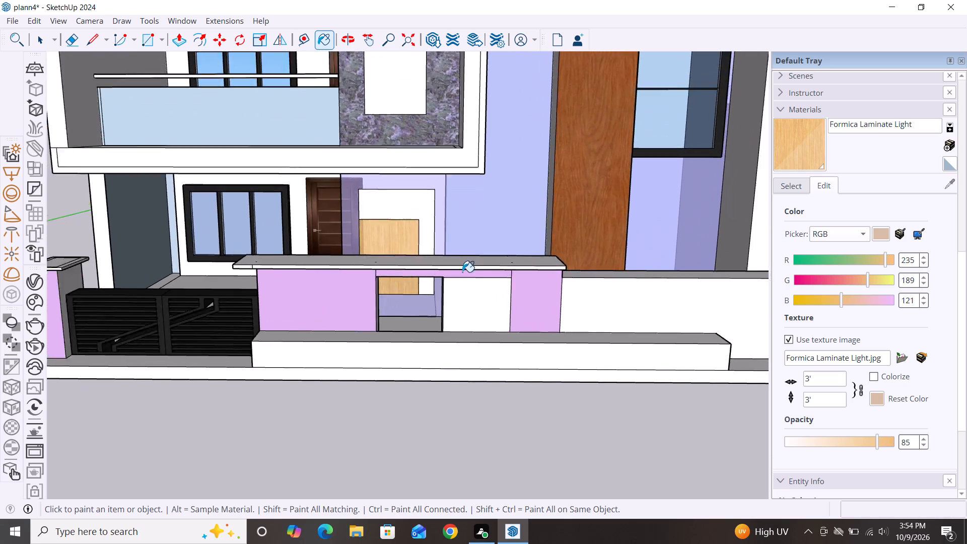
{"action": "scroll", "coordinate": [462, 272], "scroll_direction": "down", "scroll_amount": 6}
{"action": "scroll", "coordinate": [515, 241], "scroll_direction": "down", "scroll_amount": 3}
{"action": "scroll", "coordinate": [435, 240], "scroll_direction": "up", "scroll_amount": 2}
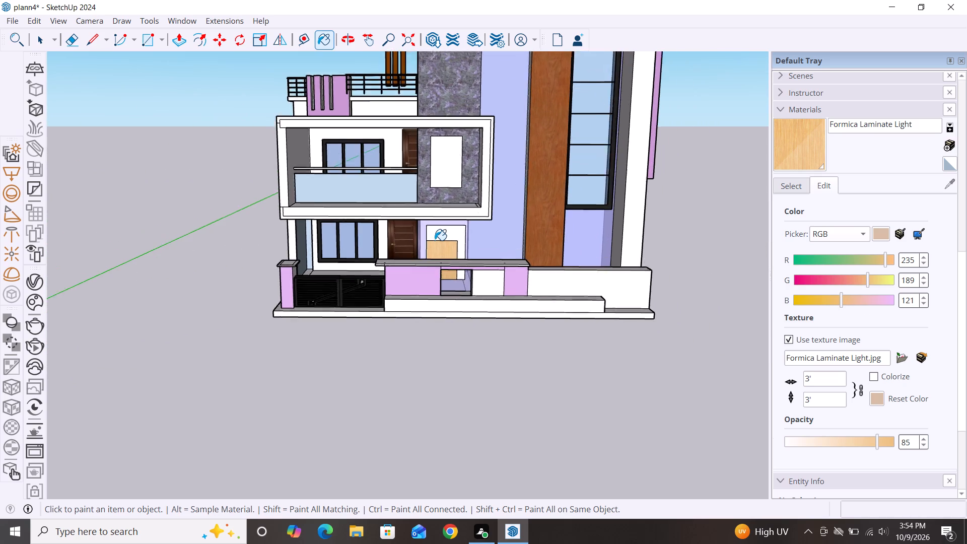
{"action": "scroll", "coordinate": [435, 240], "scroll_direction": "up", "scroll_amount": 2}
{"action": "scroll", "coordinate": [436, 240], "scroll_direction": "down", "scroll_amount": 3}
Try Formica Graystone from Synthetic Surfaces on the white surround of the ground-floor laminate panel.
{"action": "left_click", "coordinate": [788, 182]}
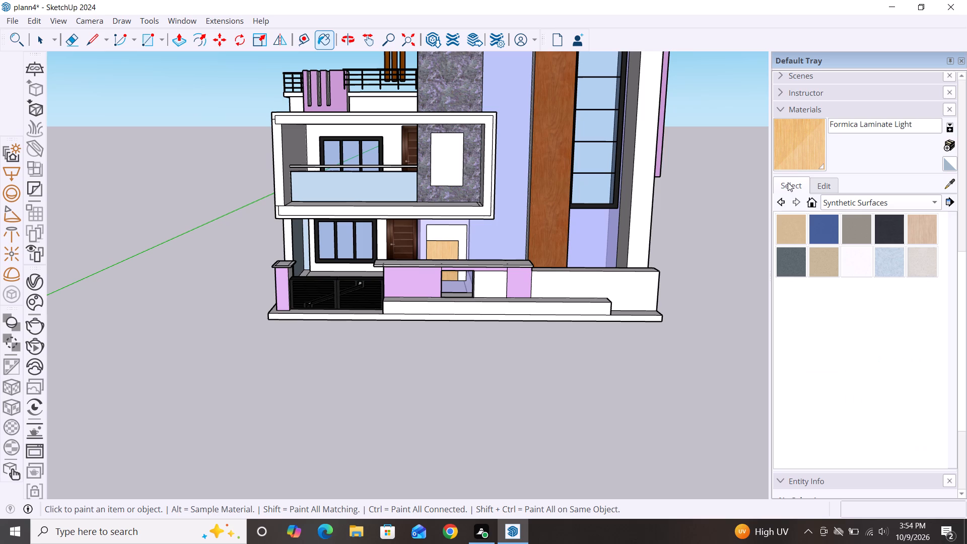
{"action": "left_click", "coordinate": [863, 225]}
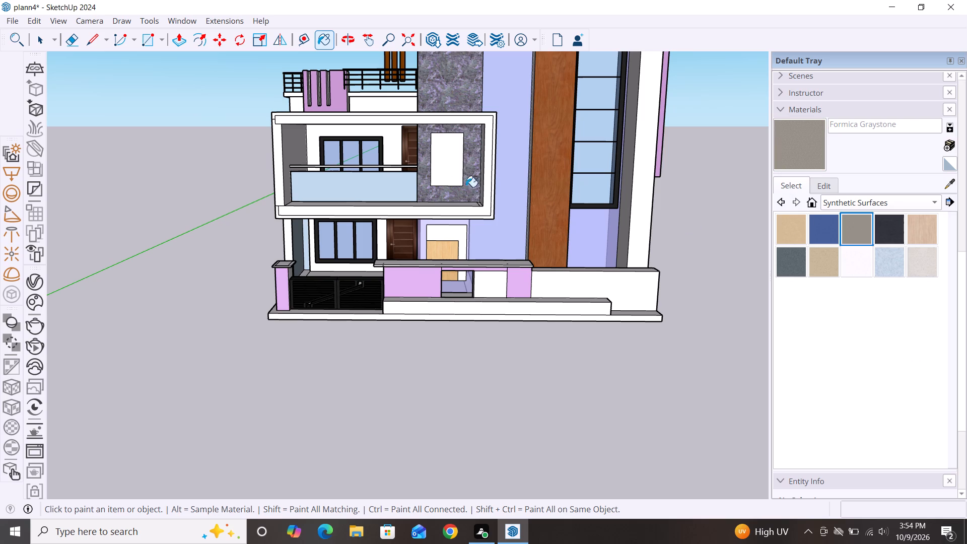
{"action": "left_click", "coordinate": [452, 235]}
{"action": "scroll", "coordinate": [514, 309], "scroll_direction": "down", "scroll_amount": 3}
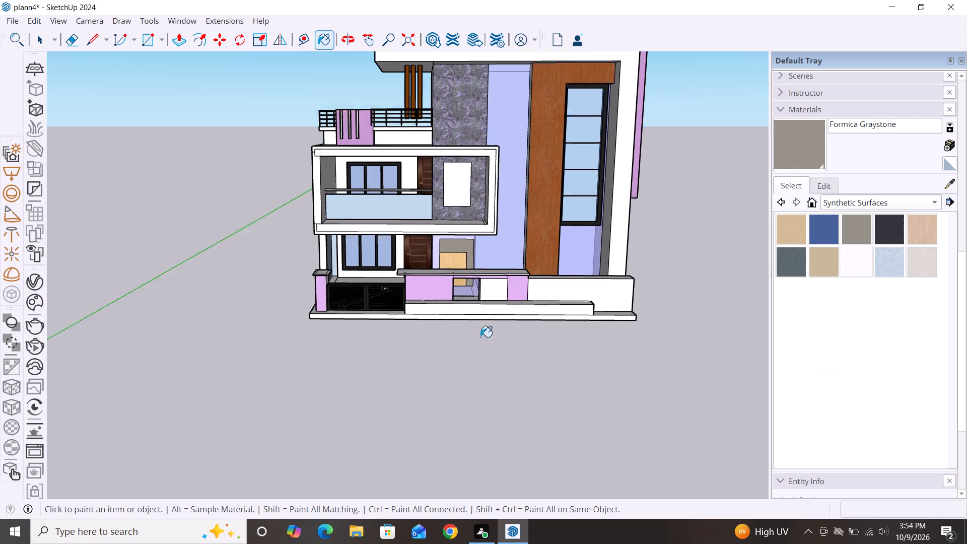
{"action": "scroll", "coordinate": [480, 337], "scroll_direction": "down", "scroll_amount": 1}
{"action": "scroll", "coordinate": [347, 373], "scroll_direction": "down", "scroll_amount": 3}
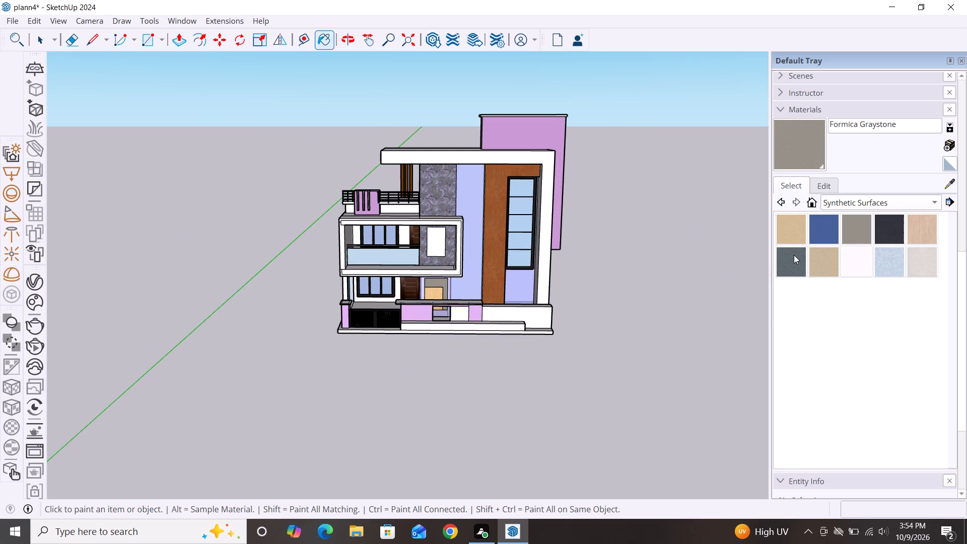
Paint the surround of the ground-floor laminate panel with Quartz Light Grey from Synthetic Surfaces.
{"action": "double_click", "coordinate": [863, 262]}
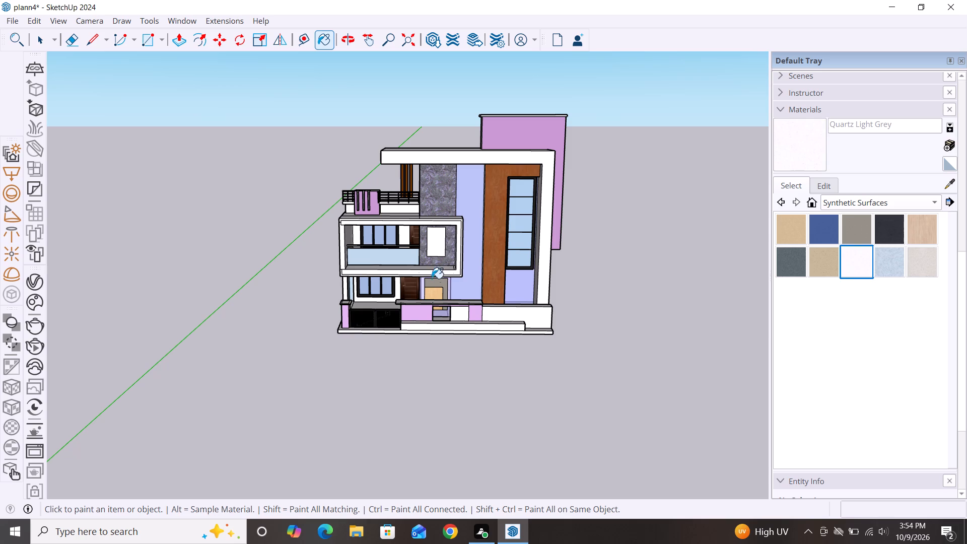
{"action": "double_click", "coordinate": [438, 286]}
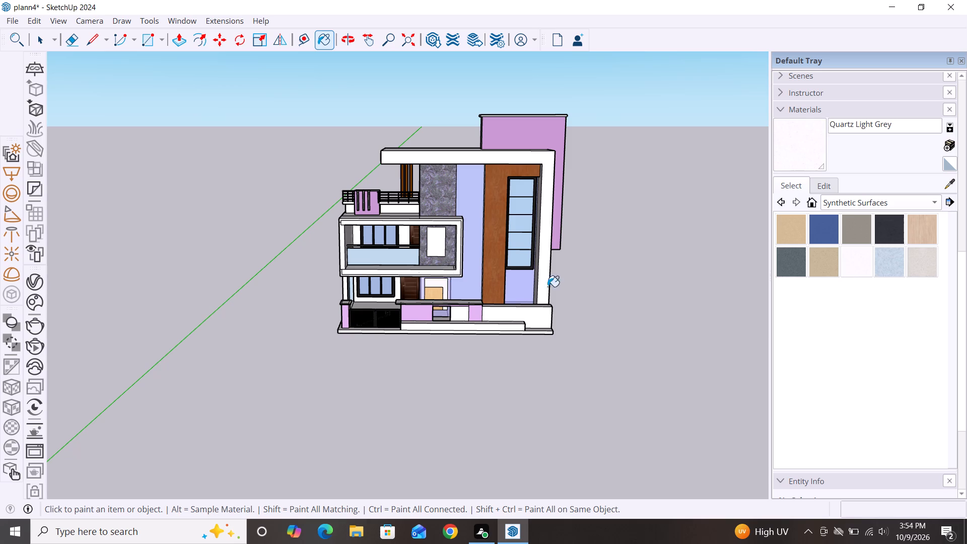
Browse the Colors-Named swatches for another facade colour.
{"action": "left_click", "coordinate": [801, 185]}
{"action": "double_click", "coordinate": [934, 200]}
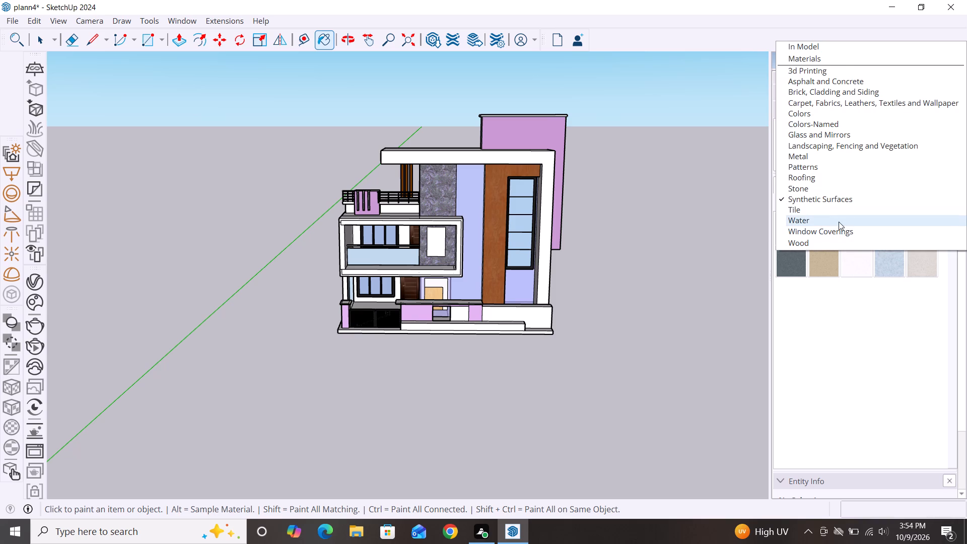
{"action": "left_click", "coordinate": [836, 121]}
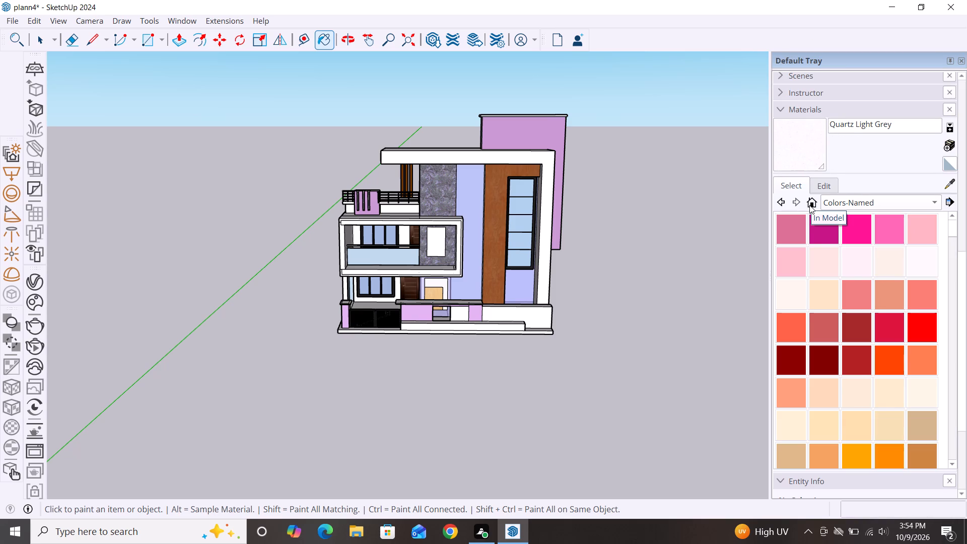
{"action": "scroll", "coordinate": [860, 346], "scroll_direction": "down", "scroll_amount": 3}
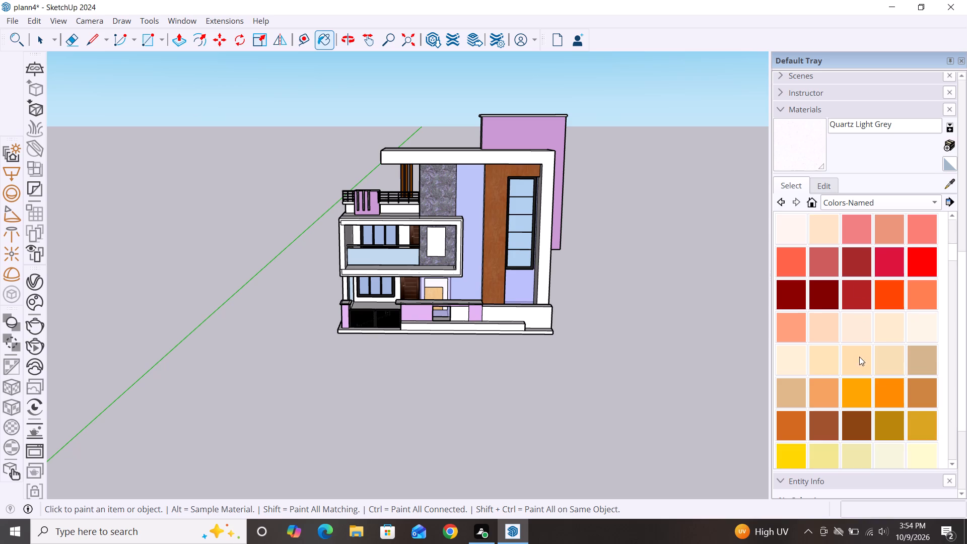
{"action": "scroll", "coordinate": [859, 359], "scroll_direction": "down", "scroll_amount": 15}
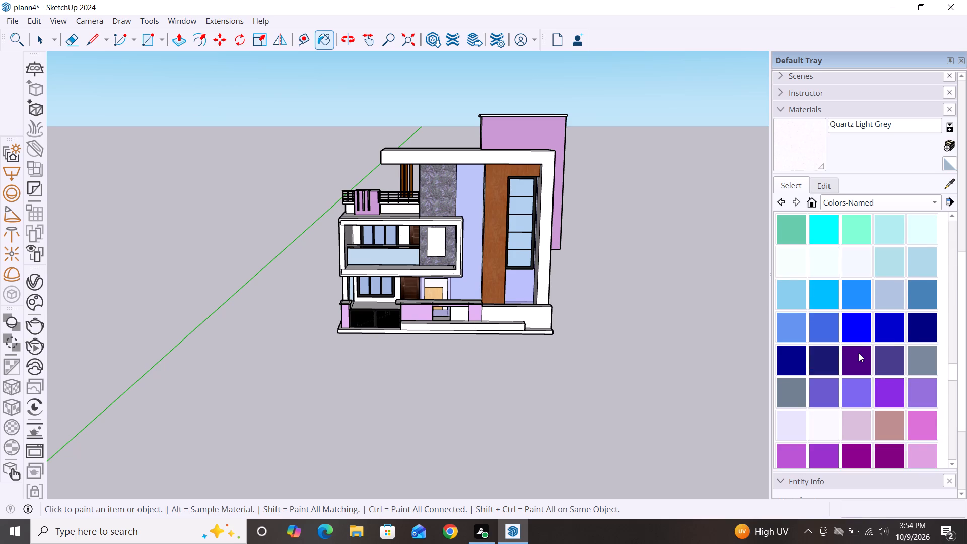
{"action": "scroll", "coordinate": [859, 353], "scroll_direction": "down", "scroll_amount": 3}
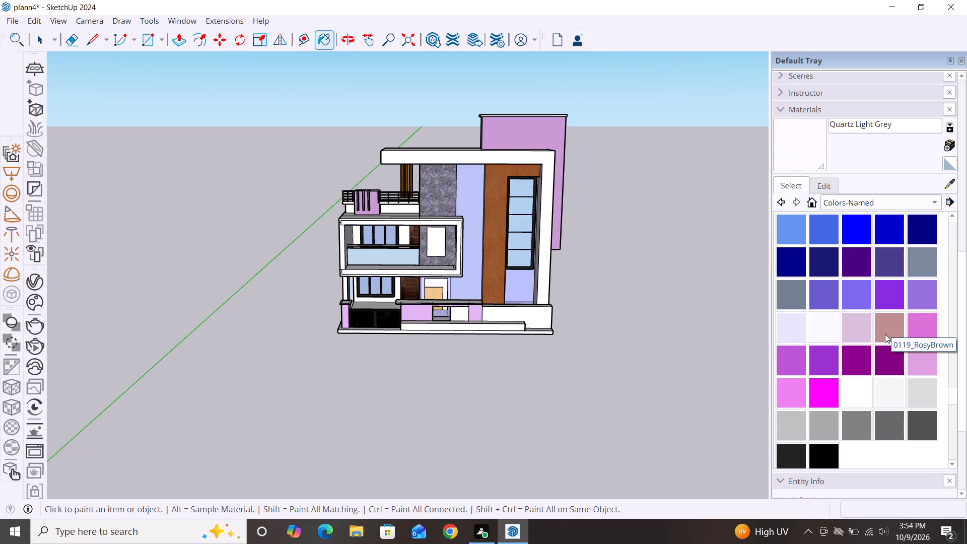
{"action": "triple_click", "coordinate": [579, 344]}
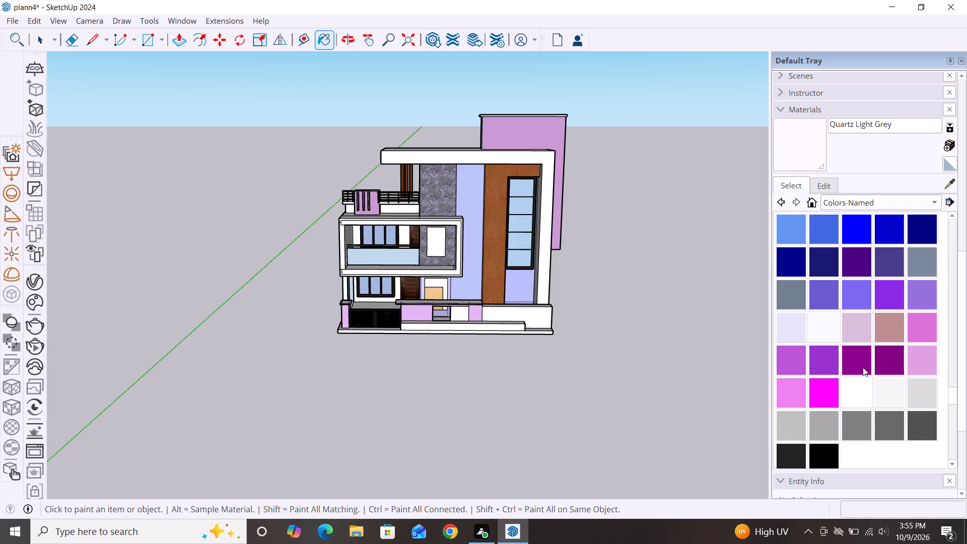
{"action": "scroll", "coordinate": [867, 367], "scroll_direction": "down", "scroll_amount": 4}
{"action": "scroll", "coordinate": [902, 307], "scroll_direction": "up", "scroll_amount": 6}
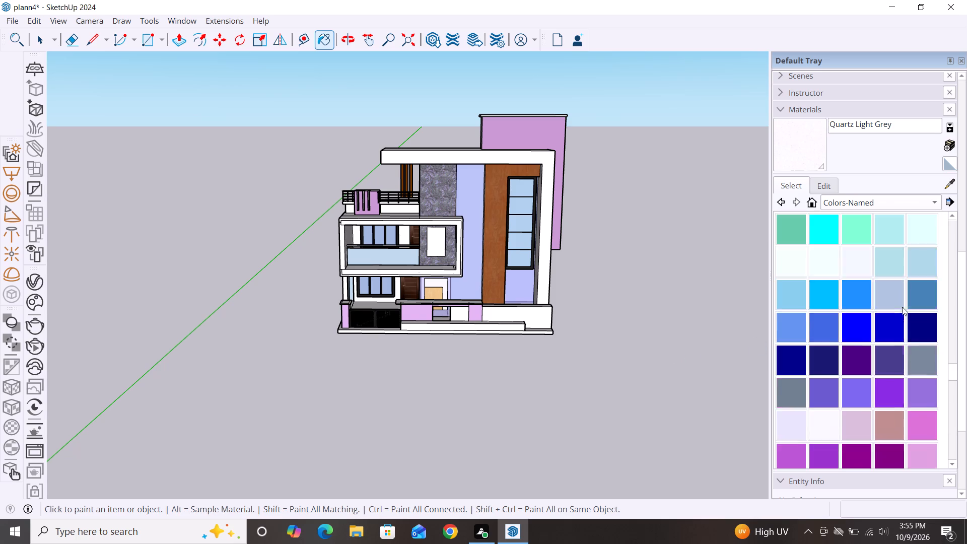
{"action": "scroll", "coordinate": [902, 307], "scroll_direction": "up", "scroll_amount": 9}
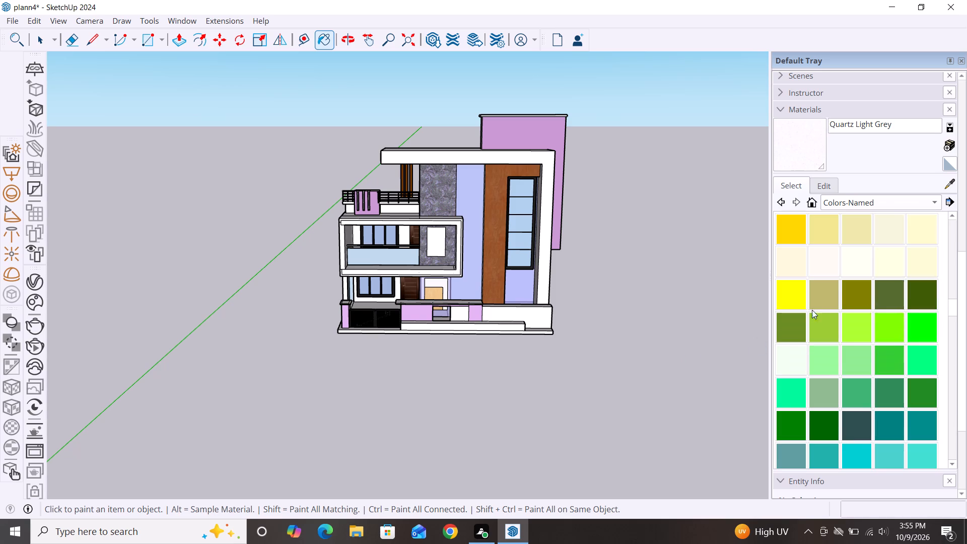
{"action": "scroll", "coordinate": [806, 311], "scroll_direction": "up", "scroll_amount": 5}
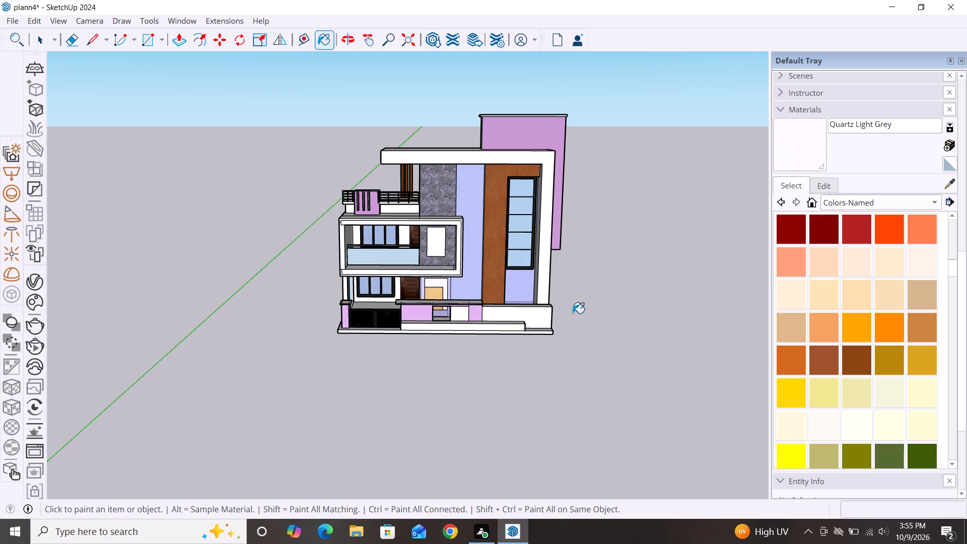
Examine the facade from its side, around the brown wood column, tall window and white side wall.
{"action": "key", "text": "space"}
{"action": "middle_click_drag", "start_coordinate": [598, 345], "coordinate": [561, 355], "text": "alt"}
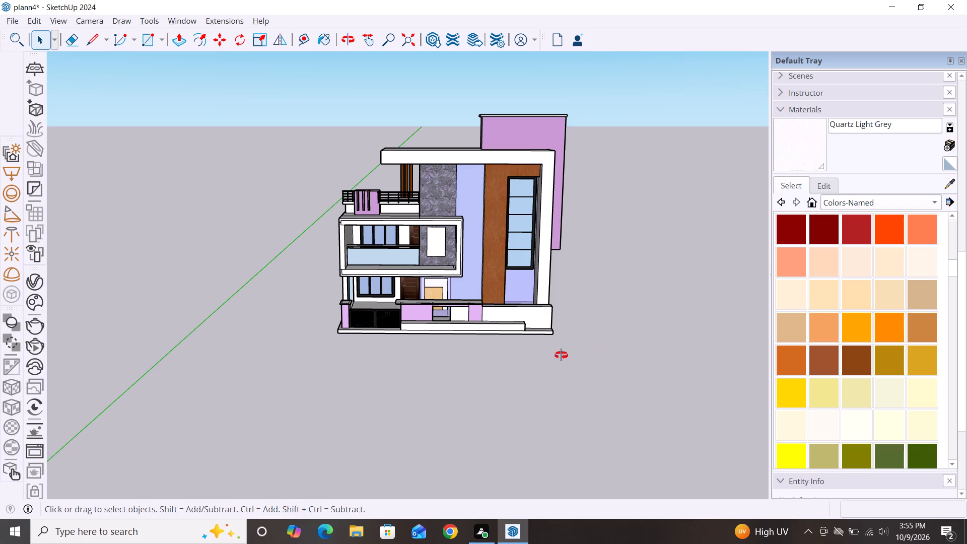
{"action": "middle_click_drag", "start_coordinate": [561, 355], "coordinate": [512, 374], "text": "alt"}
{"action": "scroll", "coordinate": [521, 354], "scroll_direction": "up", "scroll_amount": 1, "text": "alt"}
{"action": "middle_click_drag", "start_coordinate": [521, 354], "coordinate": [447, 352], "text": "alt"}
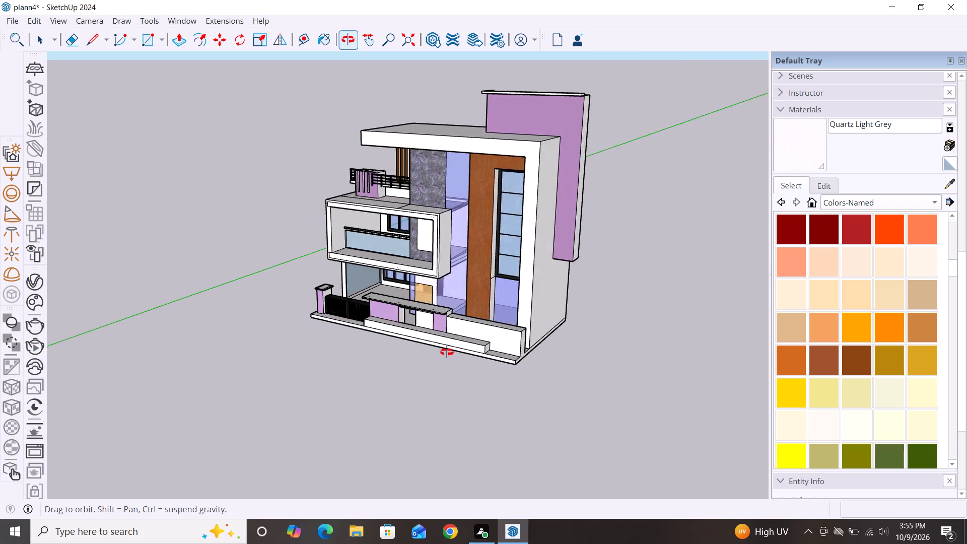
{"action": "middle_click_drag", "start_coordinate": [447, 352], "coordinate": [385, 366], "text": "alt"}
{"action": "scroll", "coordinate": [488, 258], "scroll_direction": "up", "scroll_amount": 9}
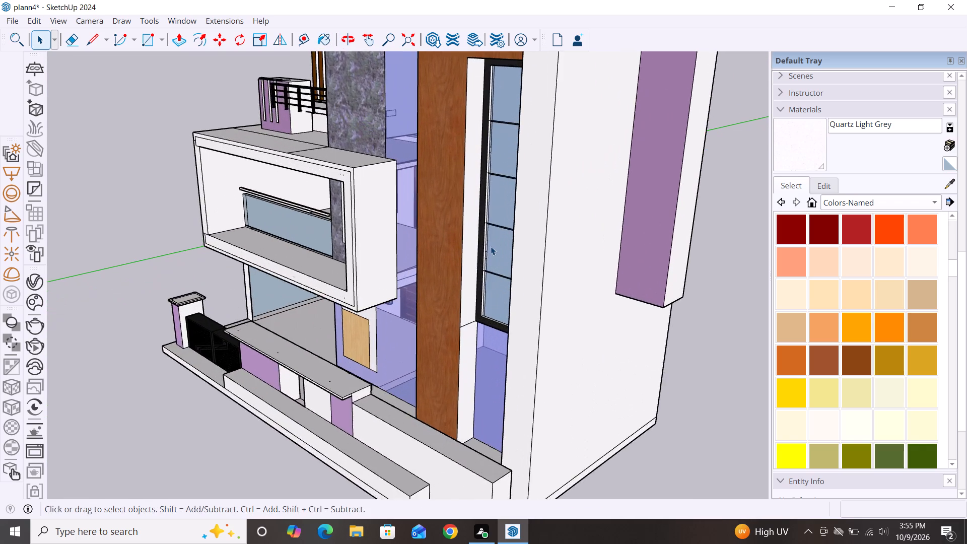
{"action": "scroll", "coordinate": [491, 246], "scroll_direction": "up", "scroll_amount": 3}
{"action": "left_click", "coordinate": [426, 290]}
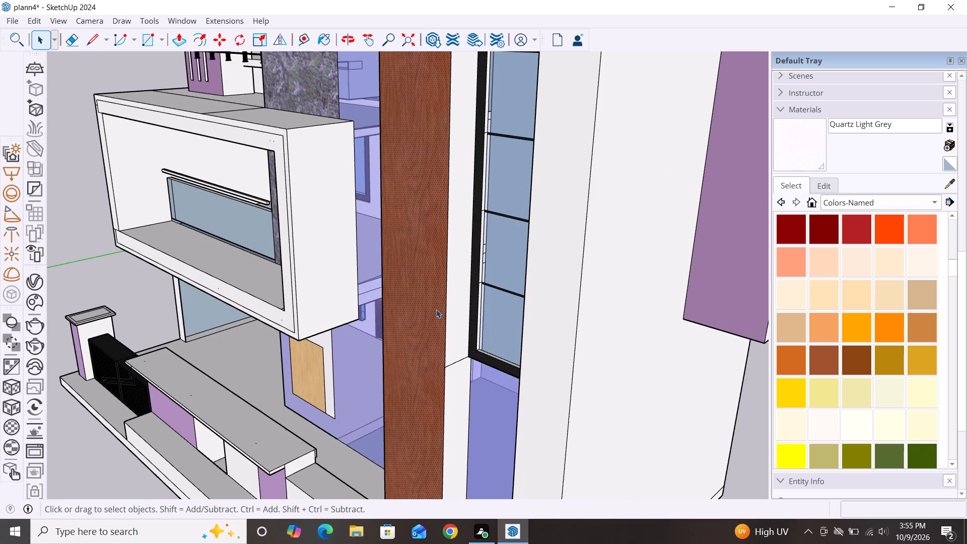
{"action": "scroll", "coordinate": [498, 254], "scroll_direction": "down", "scroll_amount": 7}
{"action": "left_click", "coordinate": [718, 334]}
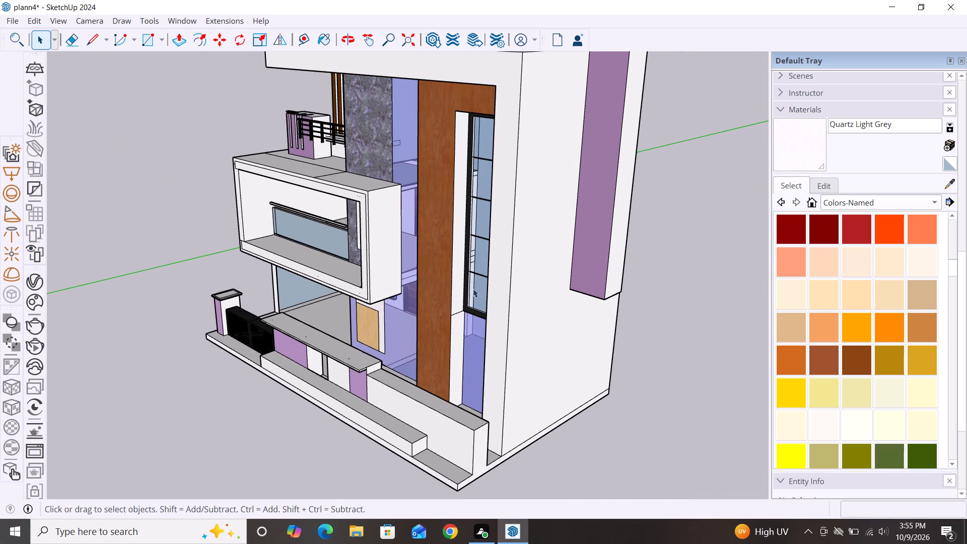
{"action": "scroll", "coordinate": [467, 284], "scroll_direction": "up", "scroll_amount": 7}
{"action": "scroll", "coordinate": [555, 277], "scroll_direction": "down", "scroll_amount": 3}
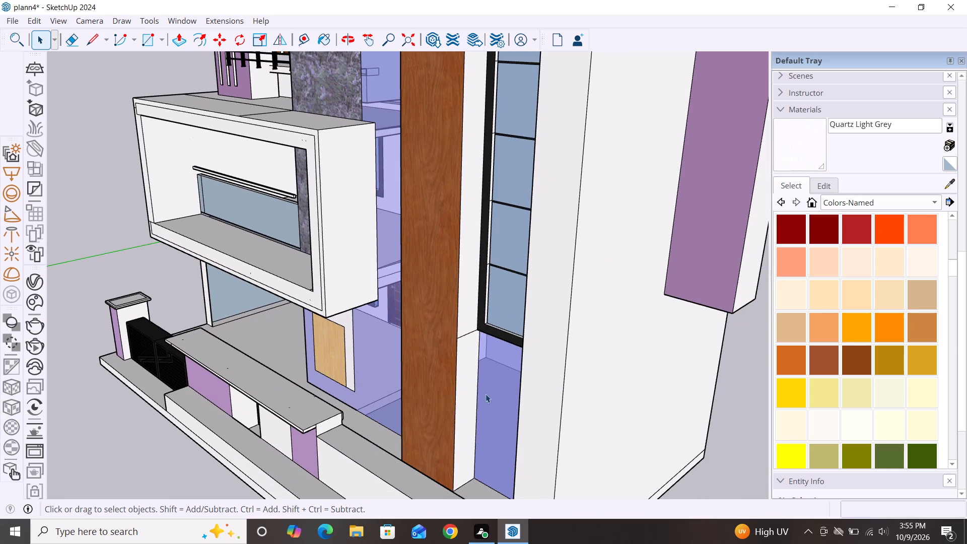
{"action": "left_click", "coordinate": [755, 421]}
{"action": "left_click", "coordinate": [755, 421]}
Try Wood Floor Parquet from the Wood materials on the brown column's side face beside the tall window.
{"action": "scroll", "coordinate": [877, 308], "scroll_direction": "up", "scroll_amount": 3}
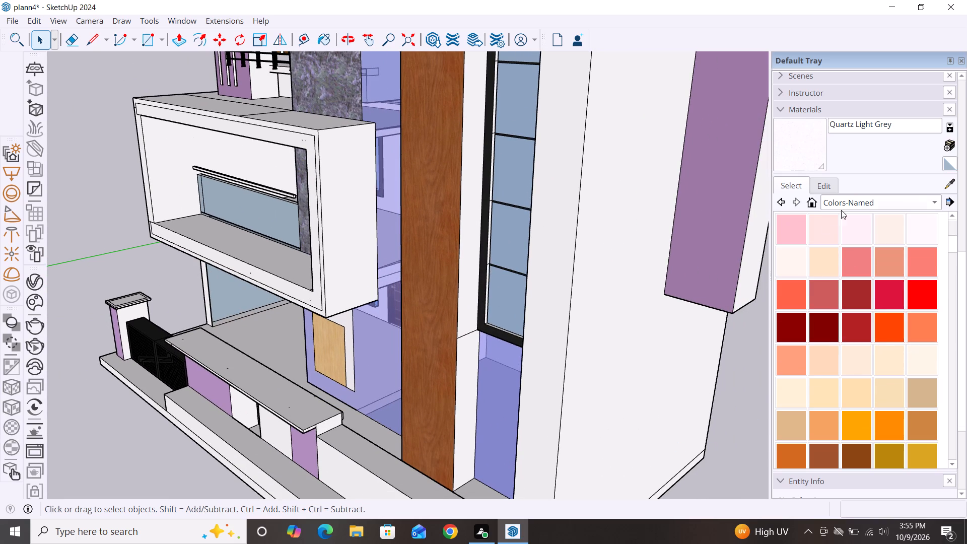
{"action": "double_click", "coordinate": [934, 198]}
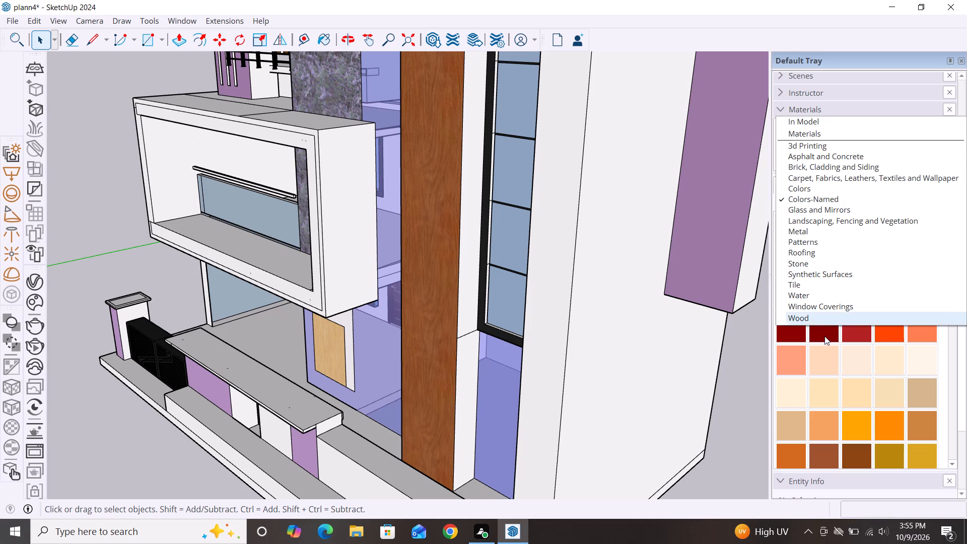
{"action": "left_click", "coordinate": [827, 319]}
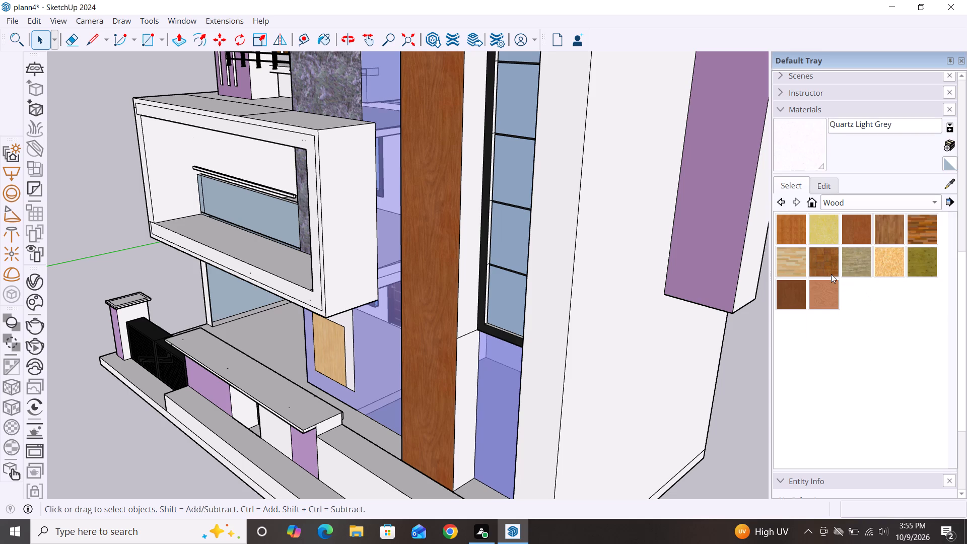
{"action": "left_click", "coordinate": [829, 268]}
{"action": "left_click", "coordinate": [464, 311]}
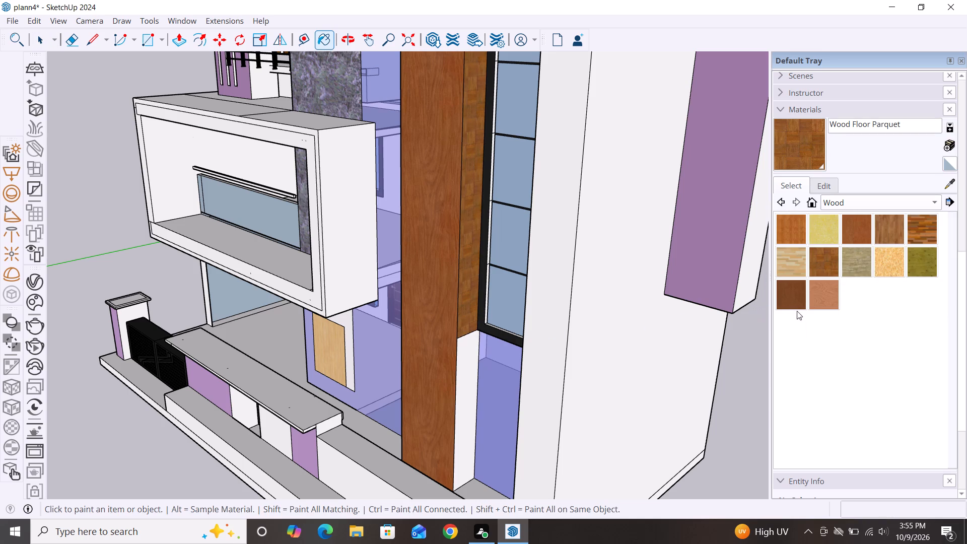
Paint the side faces of the brown wood column with Wood Cherry Original.
{"action": "left_click", "coordinate": [864, 230]}
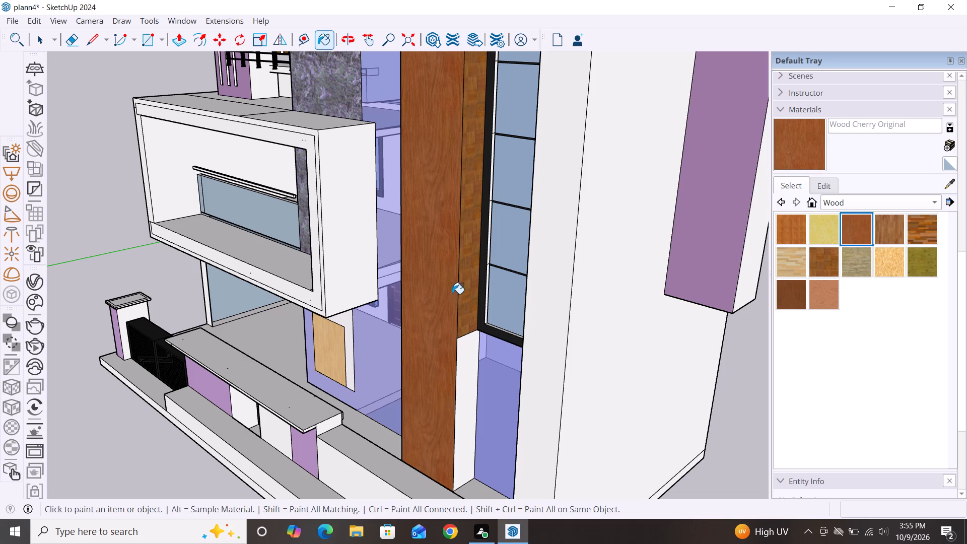
{"action": "double_click", "coordinate": [473, 291]}
{"action": "double_click", "coordinate": [472, 359]}
{"action": "scroll", "coordinate": [436, 262], "scroll_direction": "down", "scroll_amount": 8}
{"action": "middle_click_drag", "start_coordinate": [511, 439], "coordinate": [834, 356]}
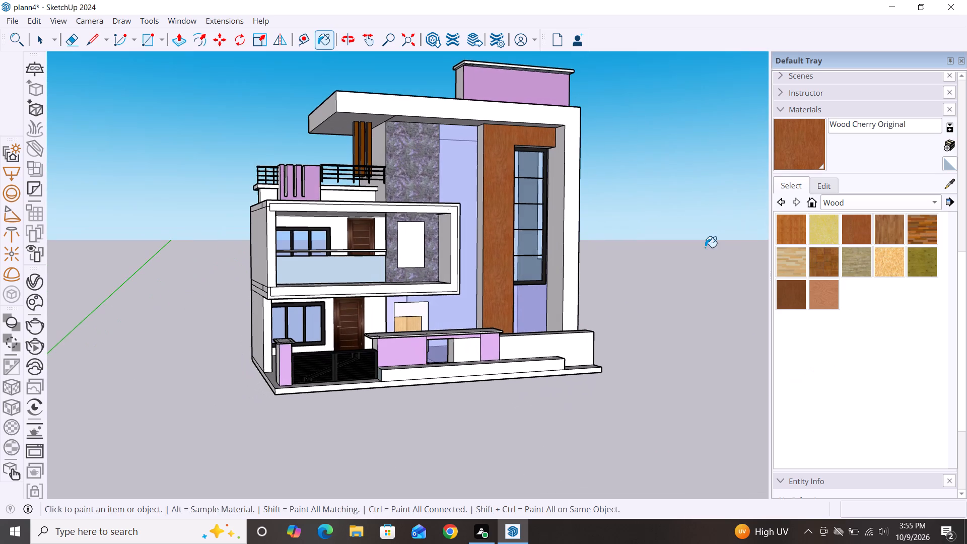
{"action": "double_click", "coordinate": [480, 212]}
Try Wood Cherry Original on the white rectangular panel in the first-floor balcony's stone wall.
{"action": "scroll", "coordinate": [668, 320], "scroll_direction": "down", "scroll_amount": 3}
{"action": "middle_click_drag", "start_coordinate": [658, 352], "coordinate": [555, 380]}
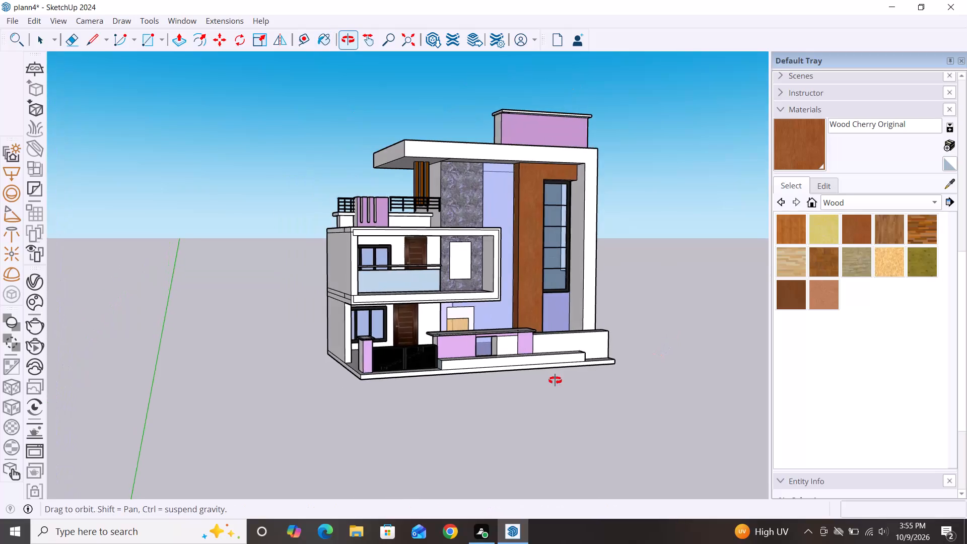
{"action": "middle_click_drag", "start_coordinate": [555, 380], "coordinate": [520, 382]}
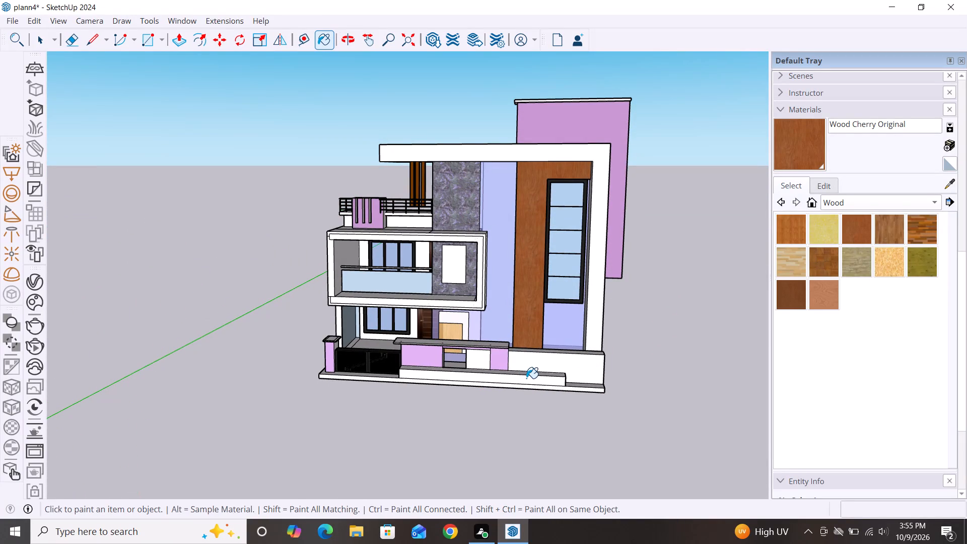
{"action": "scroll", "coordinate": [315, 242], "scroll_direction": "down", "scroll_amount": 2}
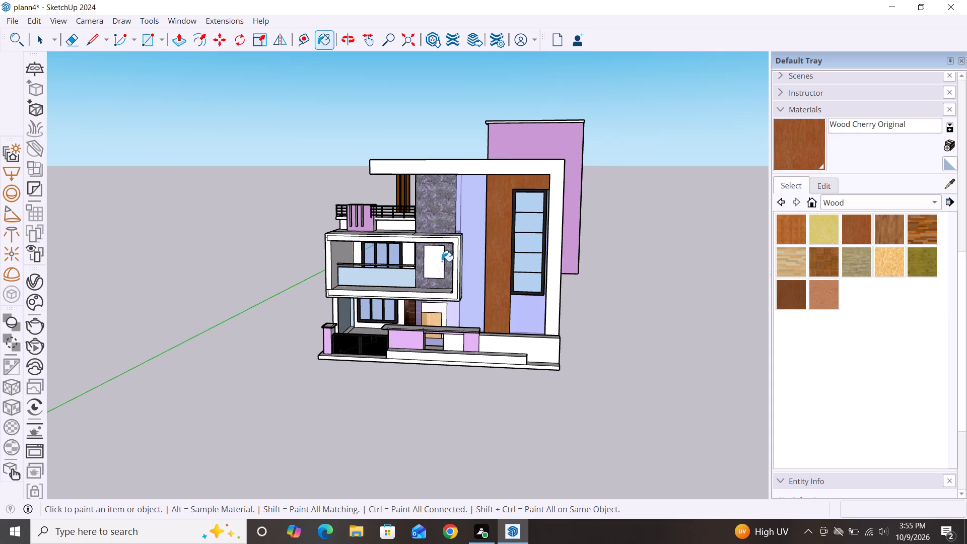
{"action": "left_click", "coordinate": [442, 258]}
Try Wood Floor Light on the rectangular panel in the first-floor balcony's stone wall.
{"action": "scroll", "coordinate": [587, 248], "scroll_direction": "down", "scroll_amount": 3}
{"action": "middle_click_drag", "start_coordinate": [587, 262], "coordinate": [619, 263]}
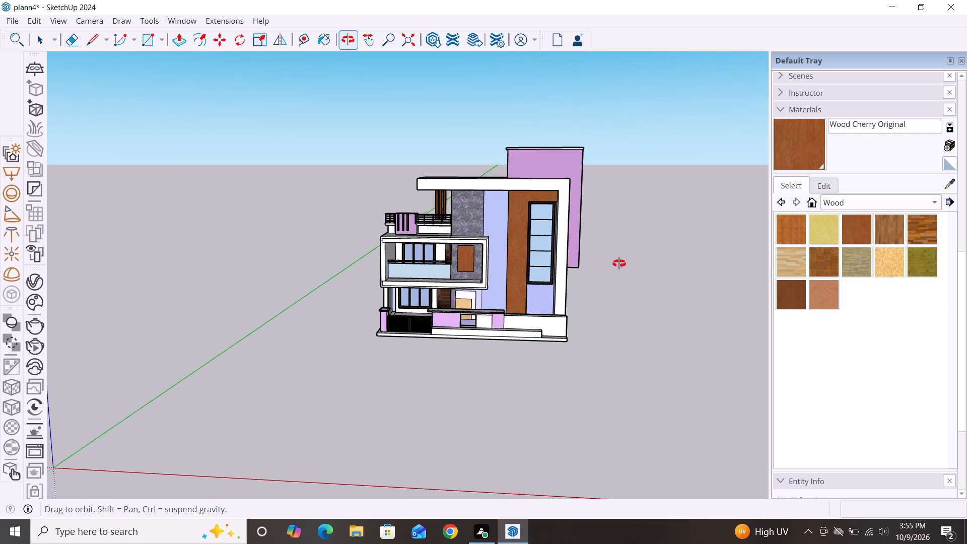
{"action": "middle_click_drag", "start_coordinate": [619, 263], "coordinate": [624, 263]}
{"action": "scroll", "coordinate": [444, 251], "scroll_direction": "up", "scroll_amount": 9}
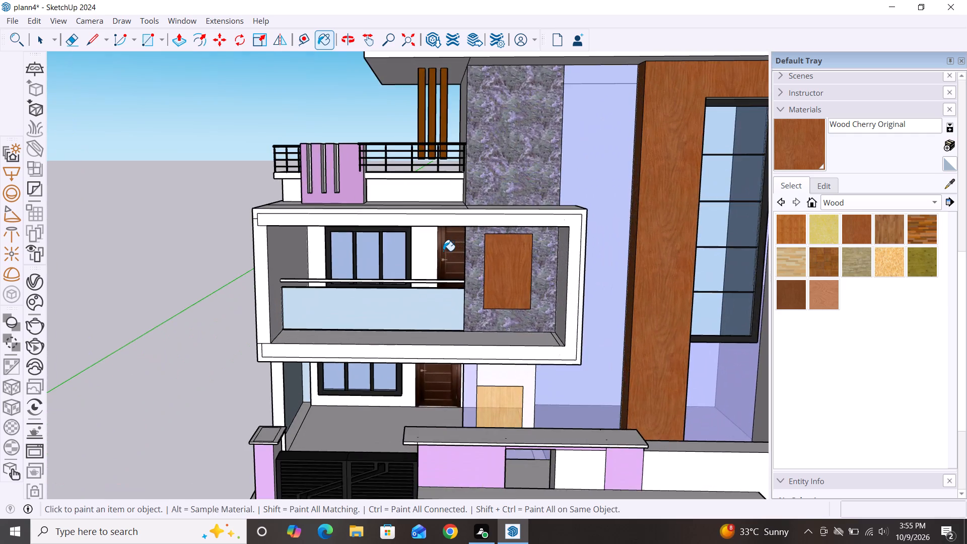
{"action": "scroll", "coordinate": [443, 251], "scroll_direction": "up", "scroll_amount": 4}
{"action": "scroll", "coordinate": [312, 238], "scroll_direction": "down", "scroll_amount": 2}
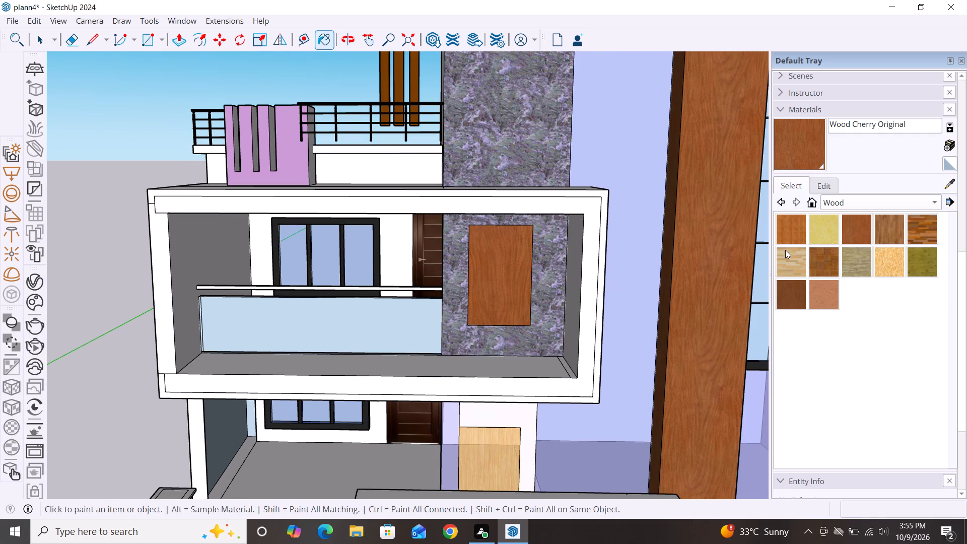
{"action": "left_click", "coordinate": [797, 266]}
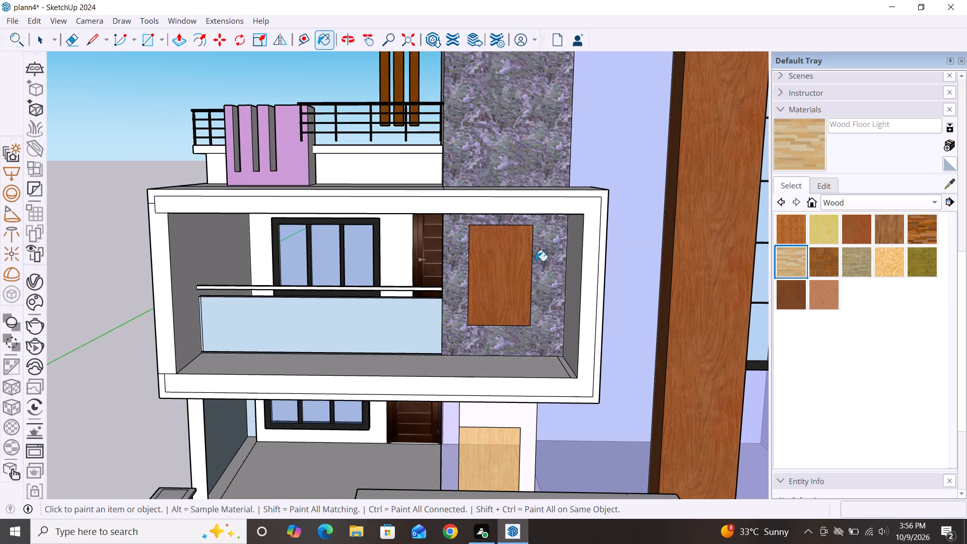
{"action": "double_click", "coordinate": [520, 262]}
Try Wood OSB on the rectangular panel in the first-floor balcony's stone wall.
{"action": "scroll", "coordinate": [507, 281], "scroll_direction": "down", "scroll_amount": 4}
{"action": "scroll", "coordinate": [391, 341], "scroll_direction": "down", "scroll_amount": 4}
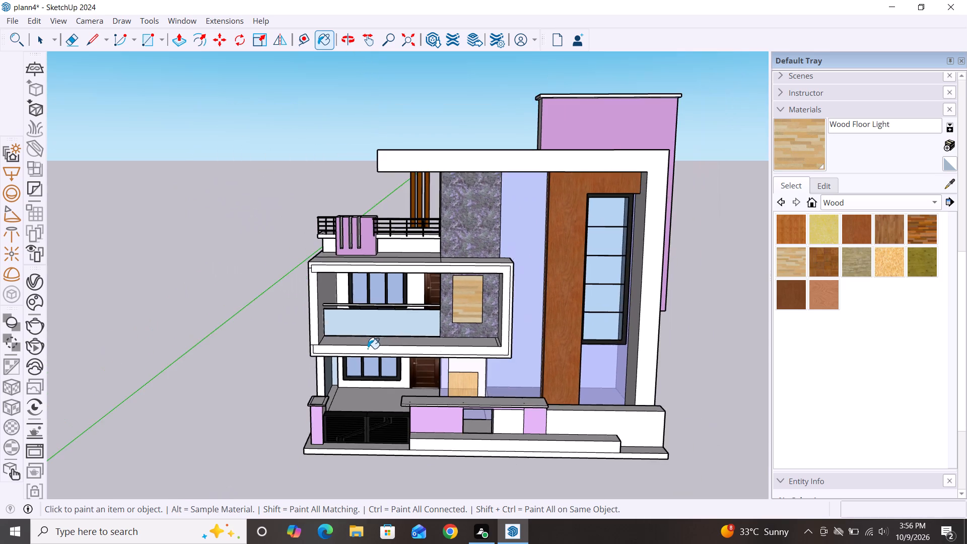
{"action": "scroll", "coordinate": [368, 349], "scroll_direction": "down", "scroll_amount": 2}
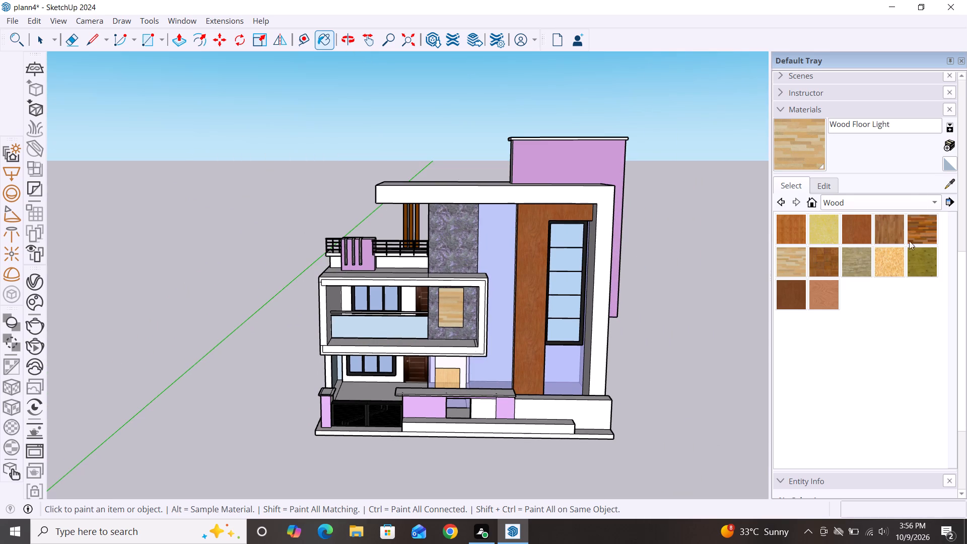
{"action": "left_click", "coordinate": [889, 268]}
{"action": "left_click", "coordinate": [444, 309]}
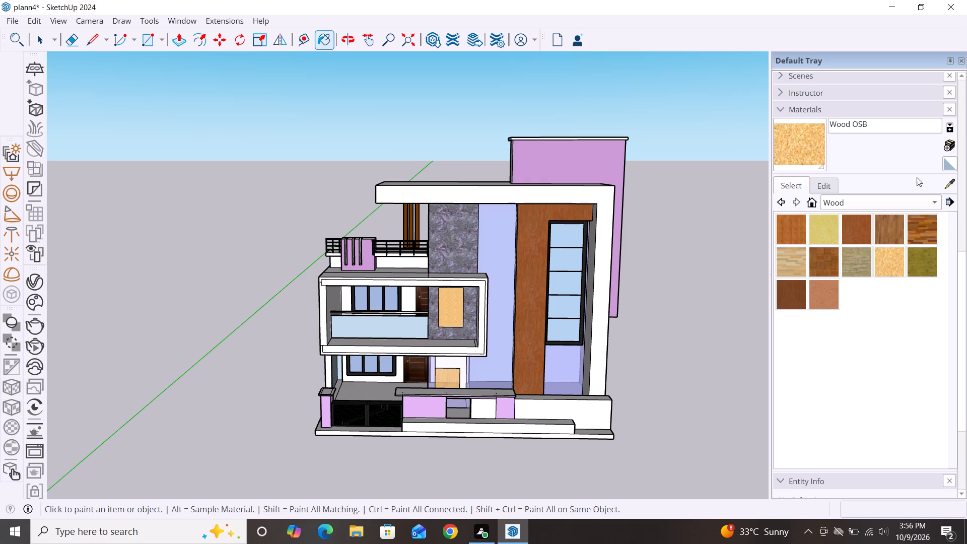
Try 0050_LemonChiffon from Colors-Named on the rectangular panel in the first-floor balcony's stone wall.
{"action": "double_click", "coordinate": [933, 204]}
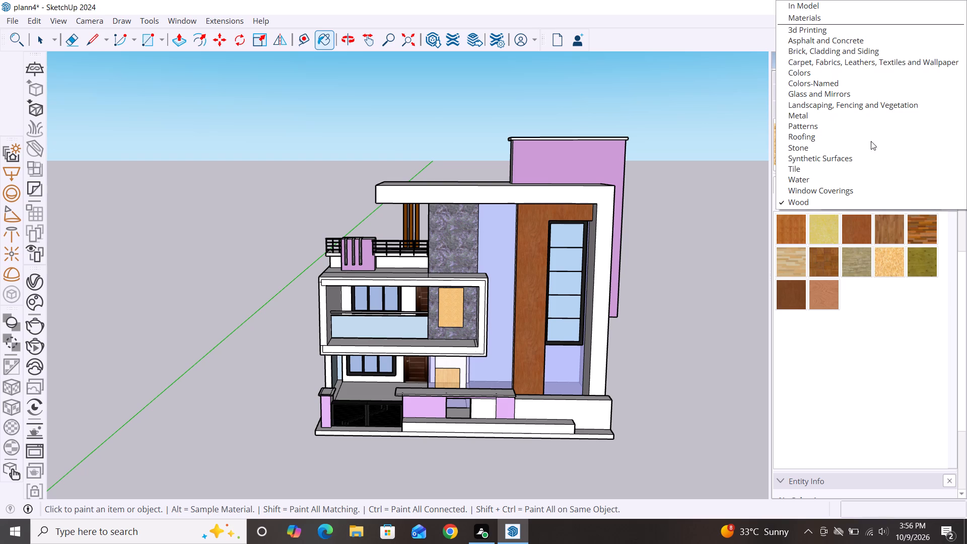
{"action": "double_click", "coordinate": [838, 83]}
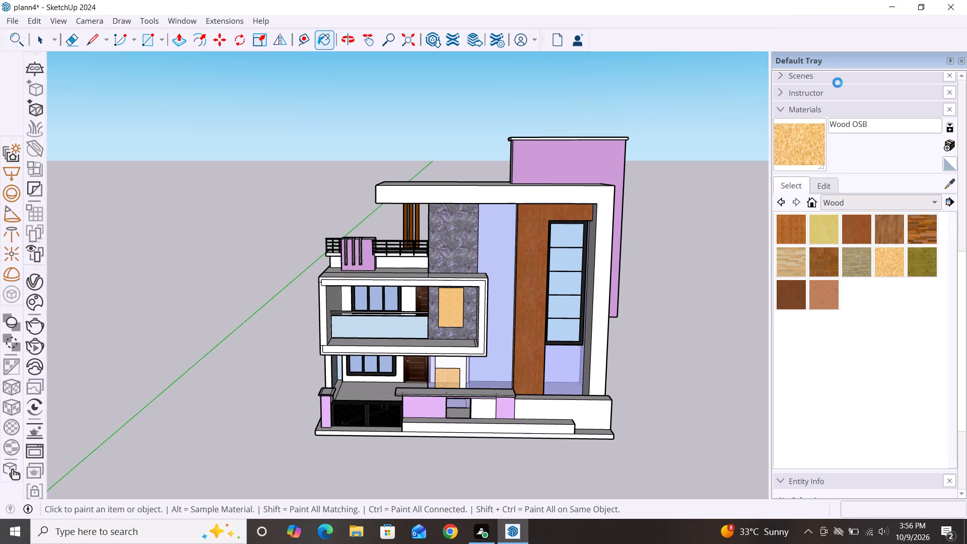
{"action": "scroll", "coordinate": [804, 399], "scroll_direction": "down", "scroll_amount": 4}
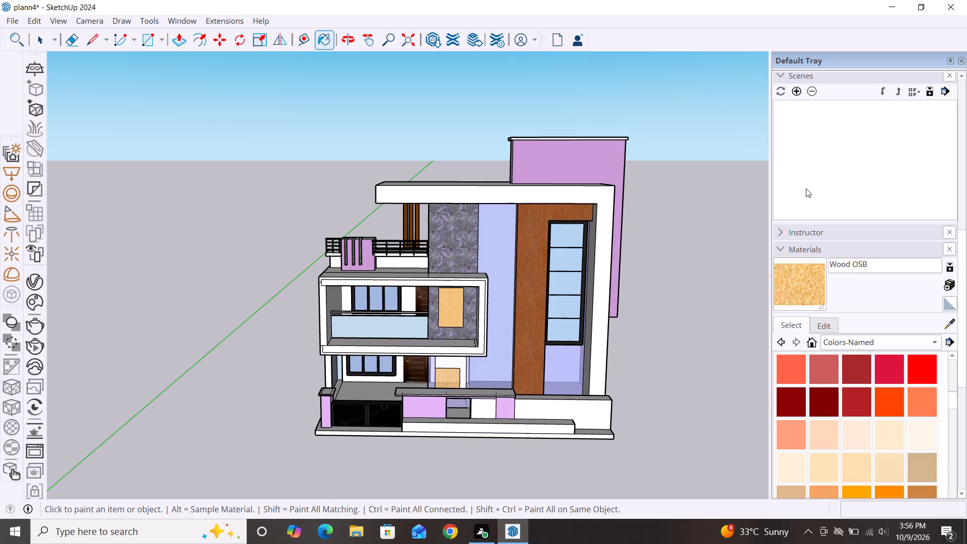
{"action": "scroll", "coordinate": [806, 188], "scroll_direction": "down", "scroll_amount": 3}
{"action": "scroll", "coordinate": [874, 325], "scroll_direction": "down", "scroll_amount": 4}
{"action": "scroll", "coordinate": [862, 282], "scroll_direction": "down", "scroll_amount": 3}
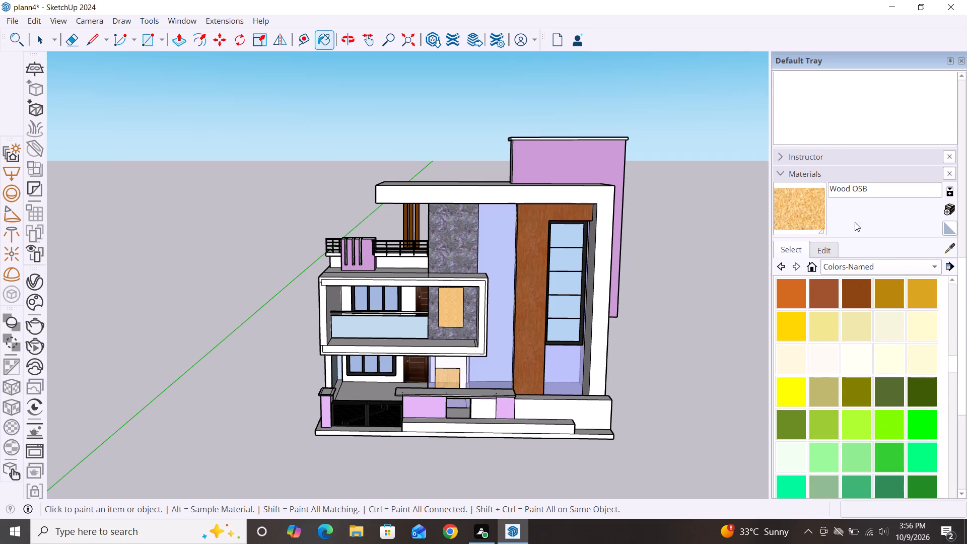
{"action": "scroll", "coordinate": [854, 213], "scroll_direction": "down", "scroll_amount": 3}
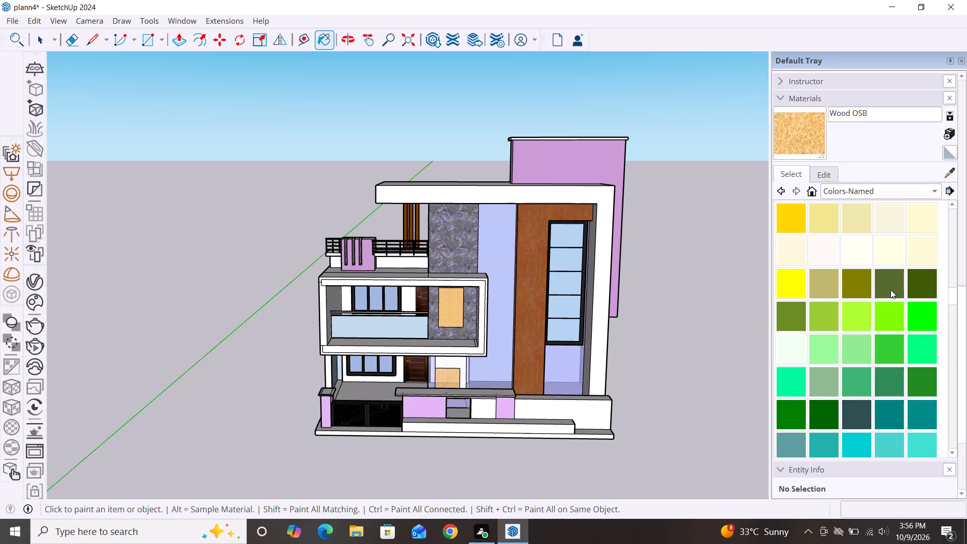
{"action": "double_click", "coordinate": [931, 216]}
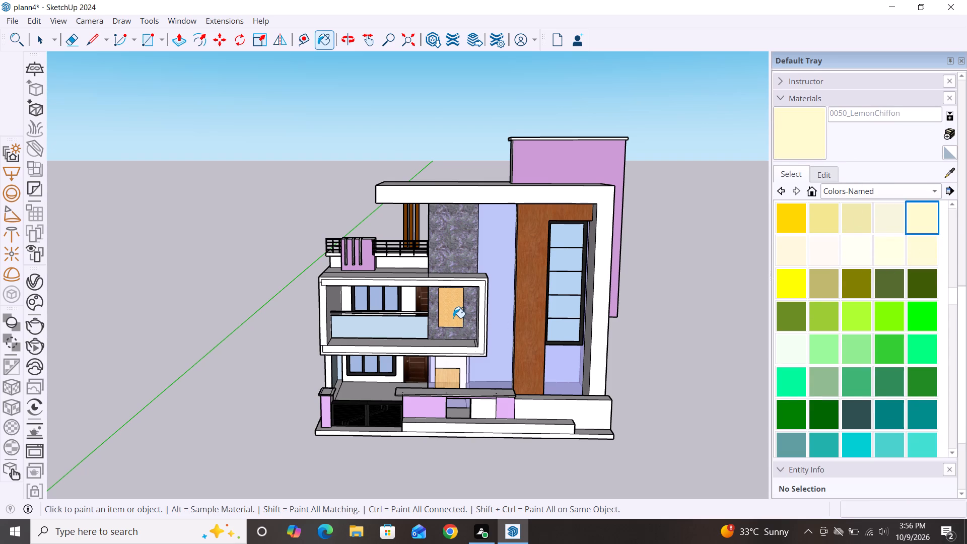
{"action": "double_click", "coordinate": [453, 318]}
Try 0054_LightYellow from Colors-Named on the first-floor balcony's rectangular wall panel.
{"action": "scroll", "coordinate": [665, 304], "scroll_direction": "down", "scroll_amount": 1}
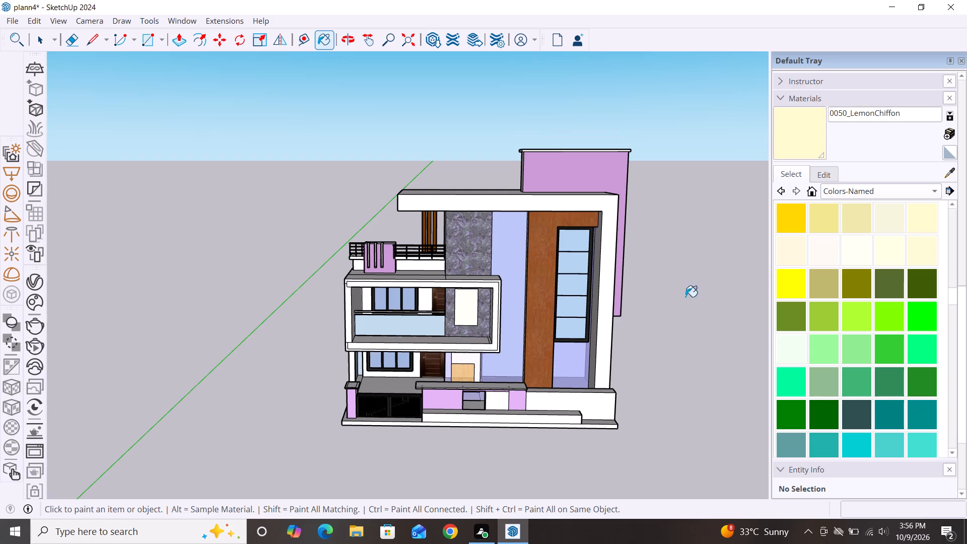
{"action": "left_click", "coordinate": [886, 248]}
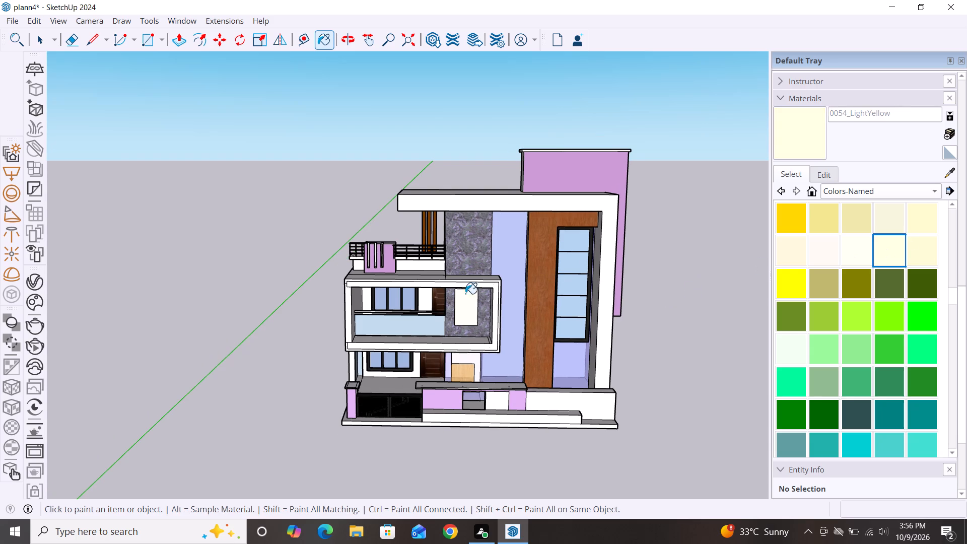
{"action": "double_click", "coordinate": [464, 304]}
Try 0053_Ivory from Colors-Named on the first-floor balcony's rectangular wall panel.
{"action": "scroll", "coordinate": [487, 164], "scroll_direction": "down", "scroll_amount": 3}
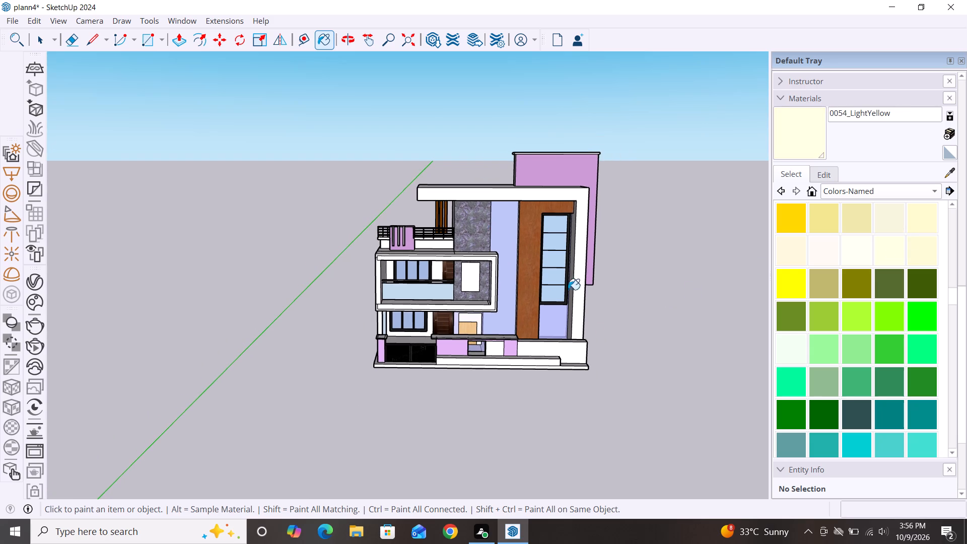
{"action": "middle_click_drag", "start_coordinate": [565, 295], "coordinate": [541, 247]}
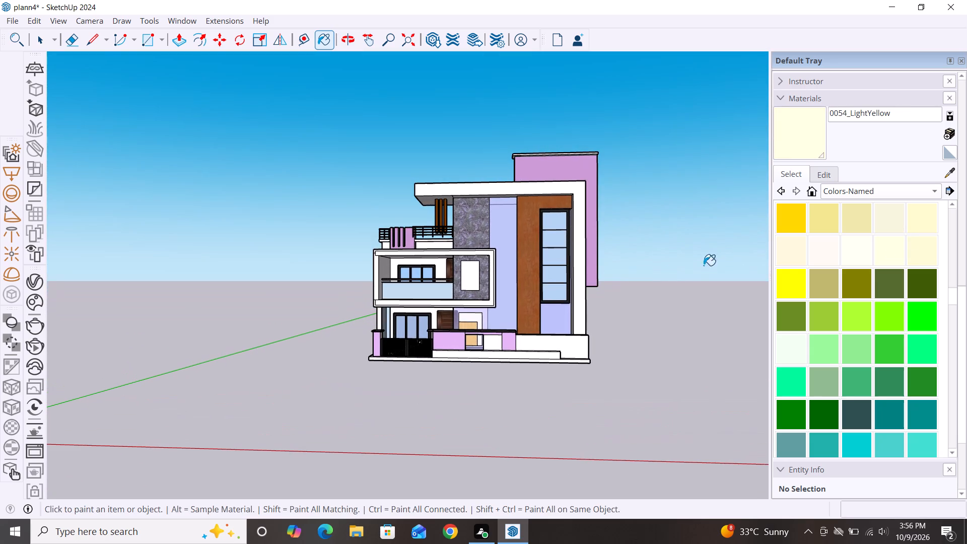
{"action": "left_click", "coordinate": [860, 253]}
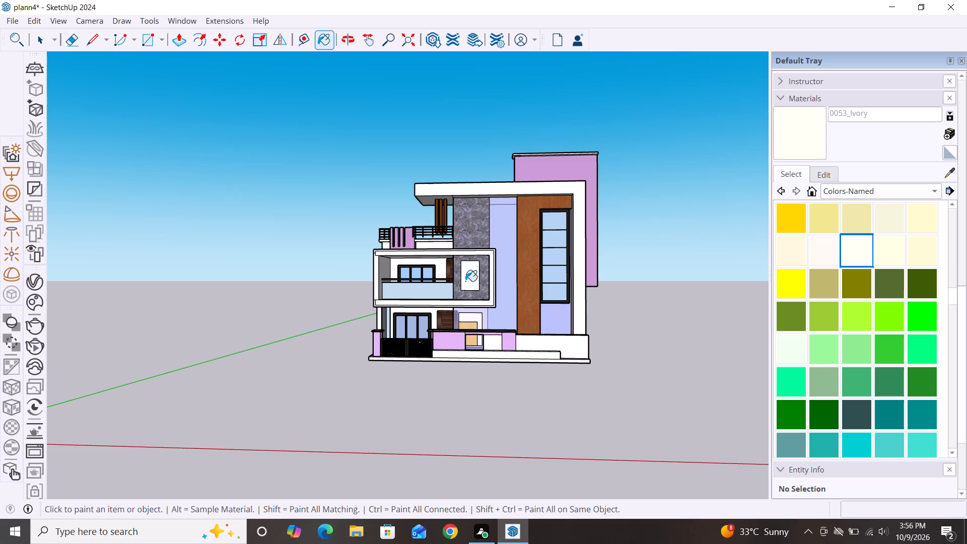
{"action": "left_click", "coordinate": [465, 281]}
Paint the rectangular panel in the first-floor balcony's stone wall with 0054_LightYellow.
{"action": "scroll", "coordinate": [541, 309], "scroll_direction": "down", "scroll_amount": 3}
{"action": "middle_click", "coordinate": [568, 365]}
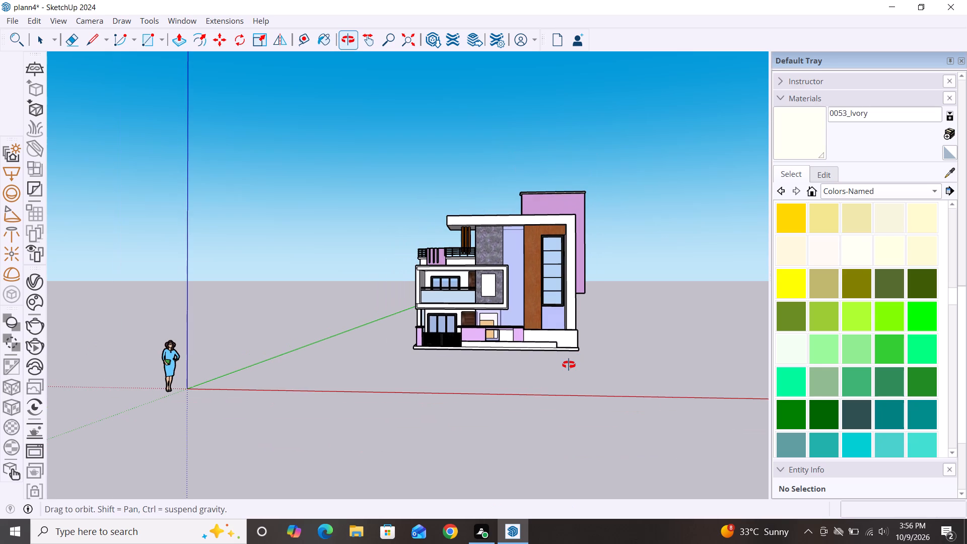
{"action": "left_click", "coordinate": [893, 256]}
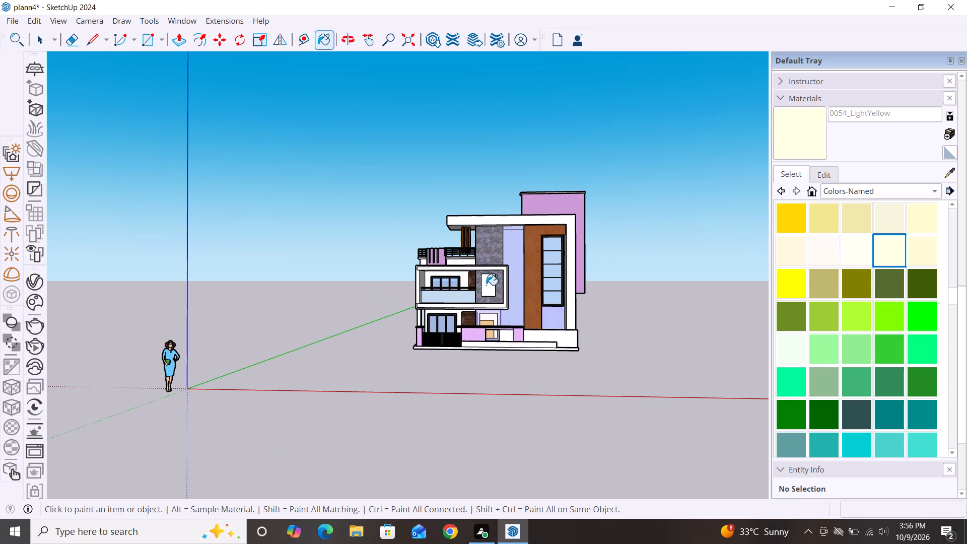
{"action": "left_click", "coordinate": [491, 287]}
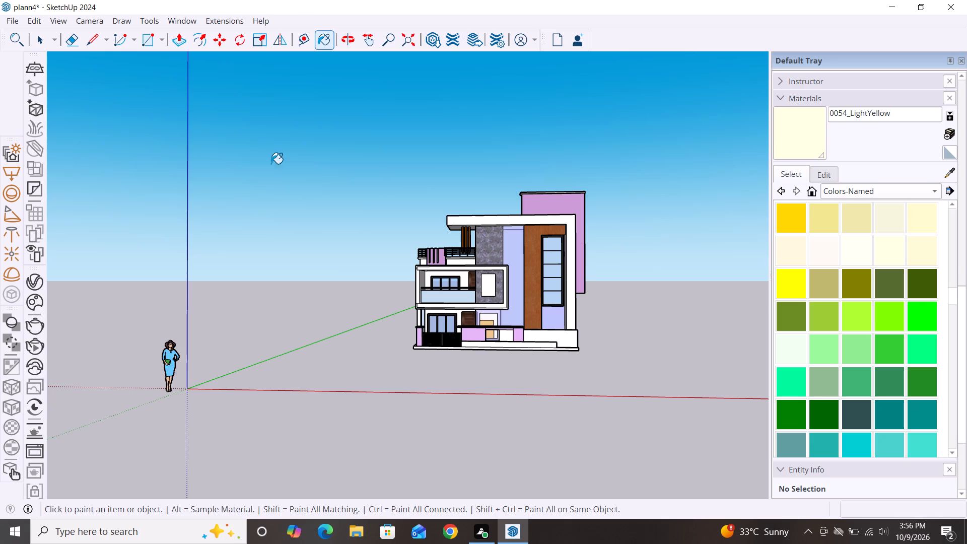
Examine the whole front facade with its painted column, balcony panel and boundary wall from several angles and distances.
{"action": "scroll", "coordinate": [611, 205], "scroll_direction": "up", "scroll_amount": 7}
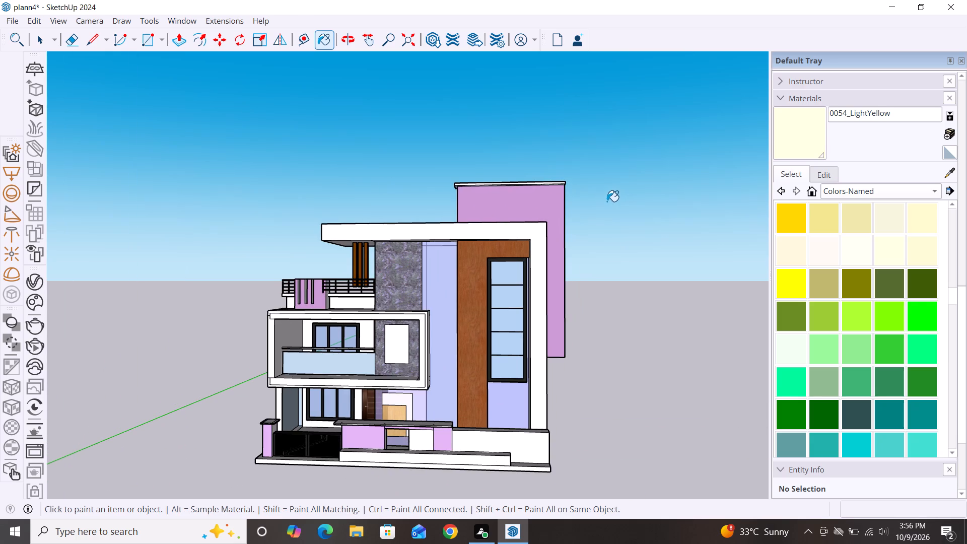
{"action": "scroll", "coordinate": [574, 224], "scroll_direction": "down", "scroll_amount": 2}
{"action": "scroll", "coordinate": [470, 339], "scroll_direction": "up", "scroll_amount": 3}
{"action": "scroll", "coordinate": [465, 340], "scroll_direction": "down", "scroll_amount": 2}
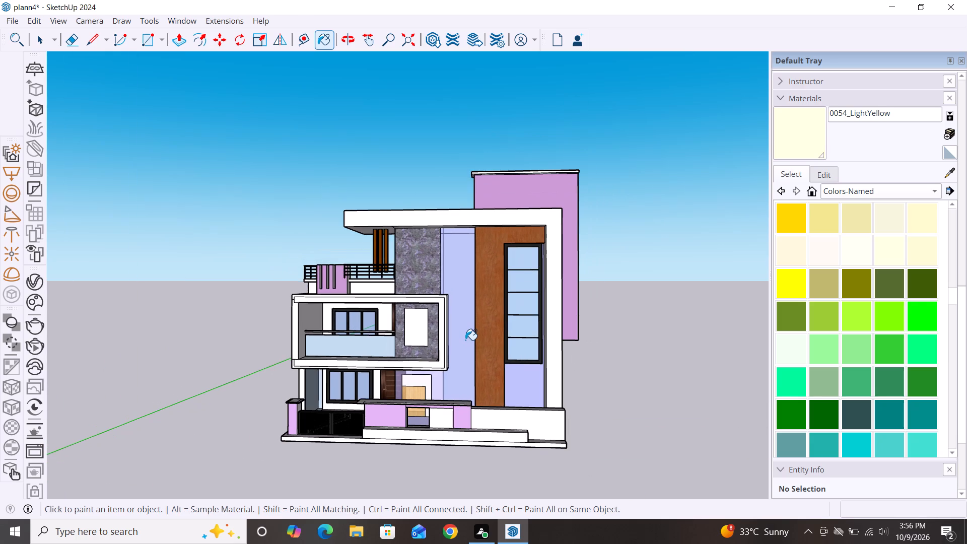
{"action": "scroll", "coordinate": [523, 319], "scroll_direction": "down", "scroll_amount": 2}
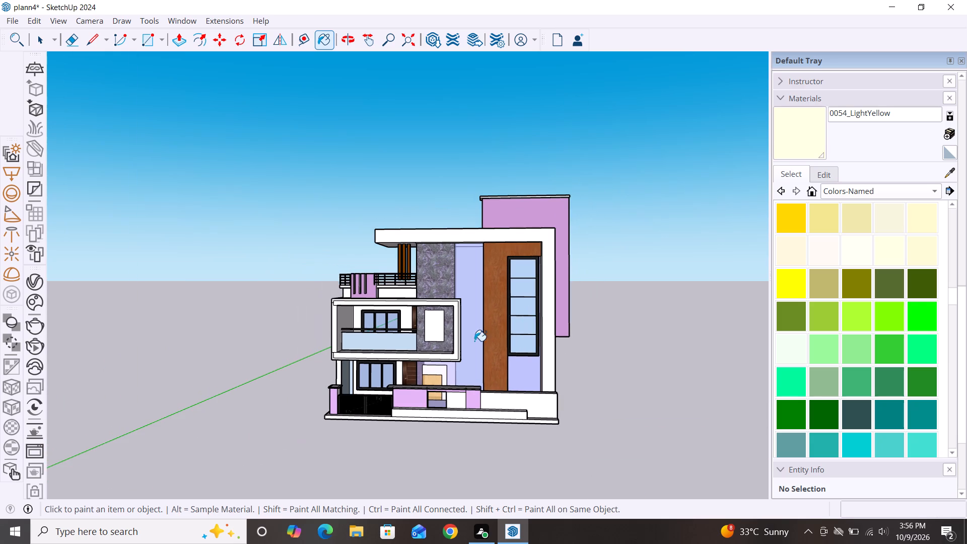
{"action": "scroll", "coordinate": [374, 333], "scroll_direction": "down", "scroll_amount": 1}
{"action": "middle_click_drag", "start_coordinate": [479, 444], "coordinate": [553, 457]}
{"action": "scroll", "coordinate": [485, 295], "scroll_direction": "down", "scroll_amount": 2}
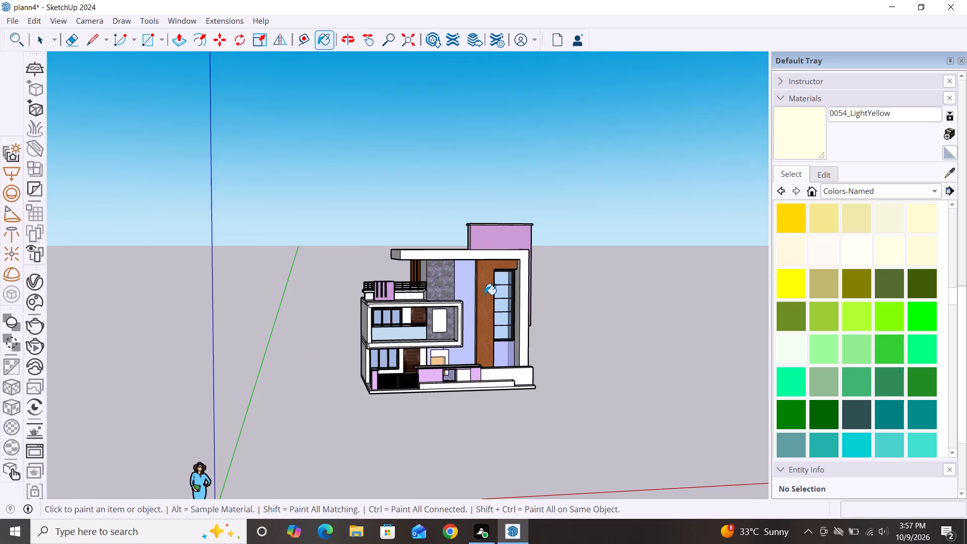
{"action": "middle_click_drag", "start_coordinate": [492, 404], "coordinate": [457, 394]}
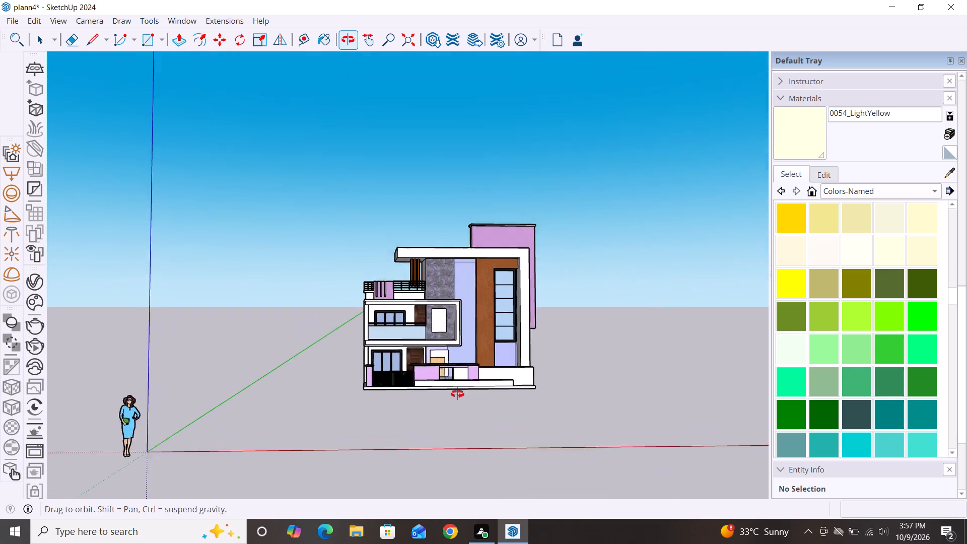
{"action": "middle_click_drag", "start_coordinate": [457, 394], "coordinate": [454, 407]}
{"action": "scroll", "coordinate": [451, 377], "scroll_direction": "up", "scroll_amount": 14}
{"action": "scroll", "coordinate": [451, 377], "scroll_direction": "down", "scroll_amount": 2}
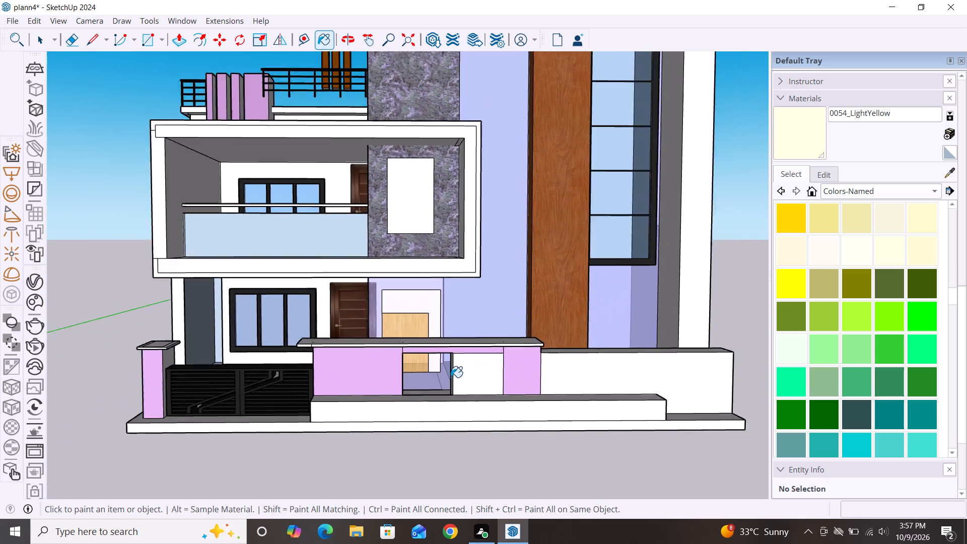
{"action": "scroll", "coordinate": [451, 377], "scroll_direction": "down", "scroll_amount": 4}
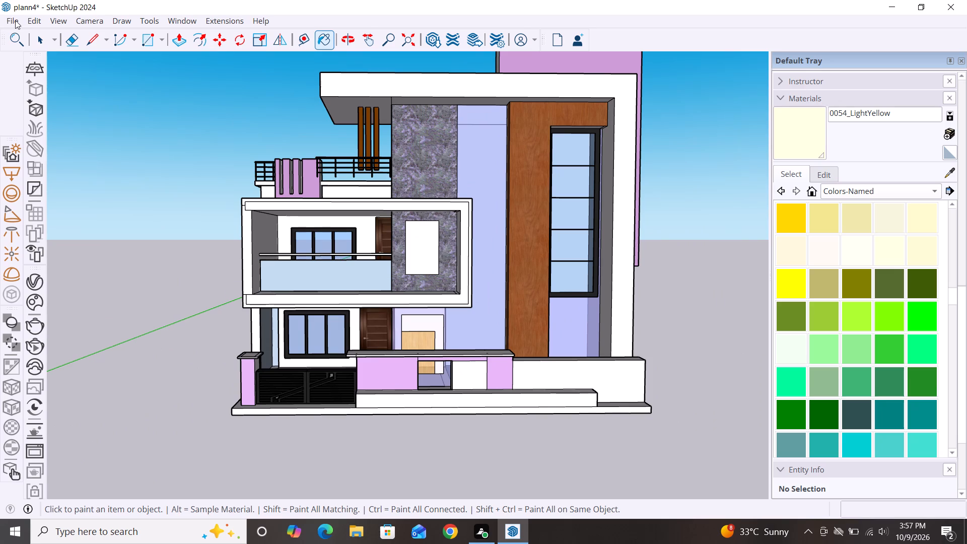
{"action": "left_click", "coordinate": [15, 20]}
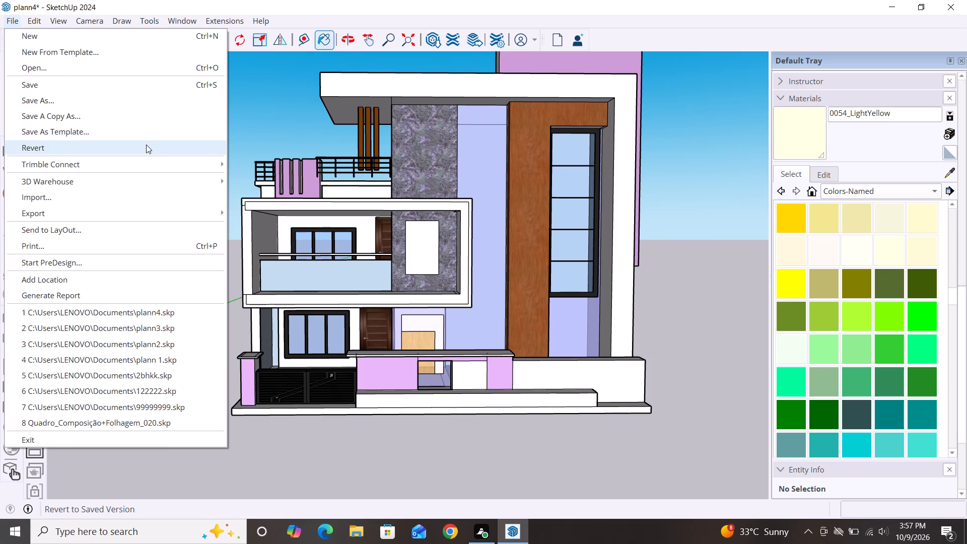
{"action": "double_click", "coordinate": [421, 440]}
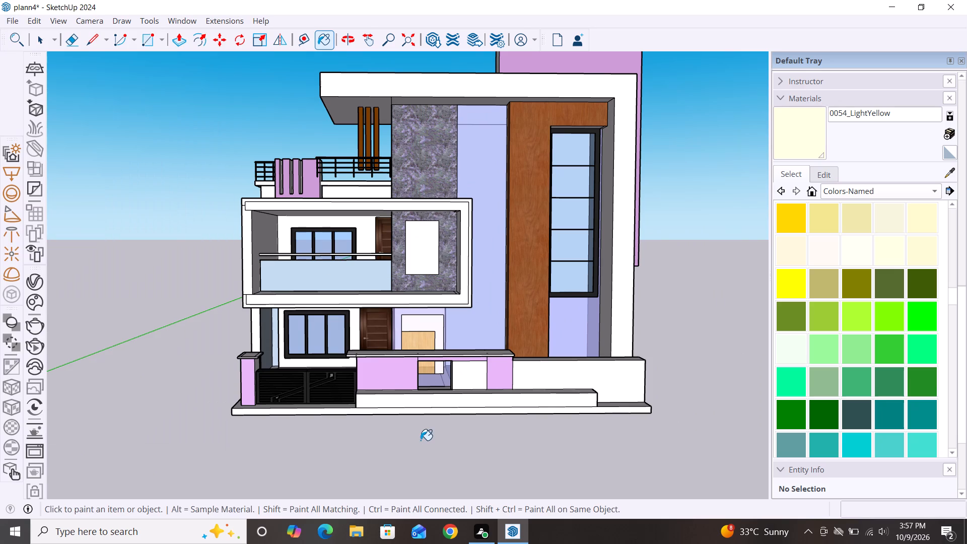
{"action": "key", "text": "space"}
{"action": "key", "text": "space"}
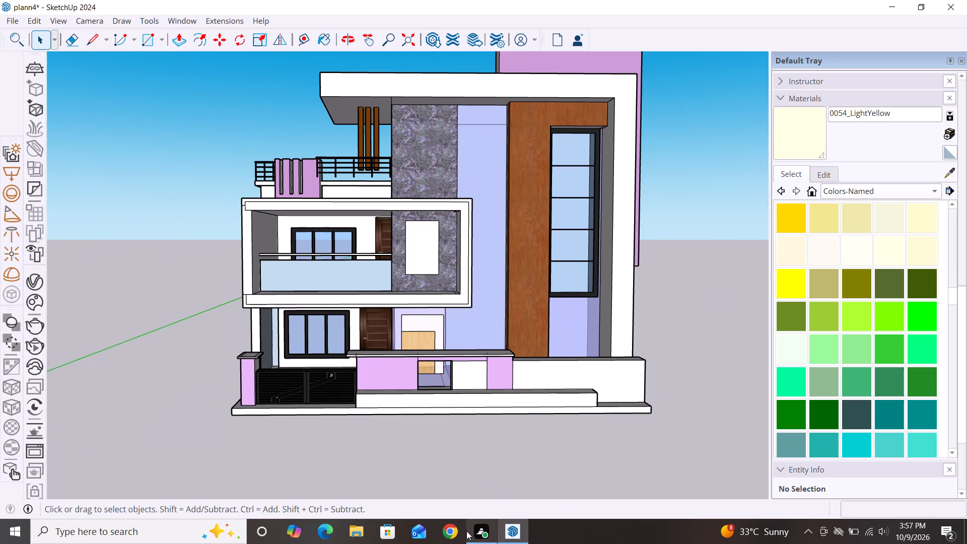
Switch to Chrome and open the 3D Warehouse website through a Google search for 3dwarehouse sketchup.
{"action": "left_click", "coordinate": [456, 531]}
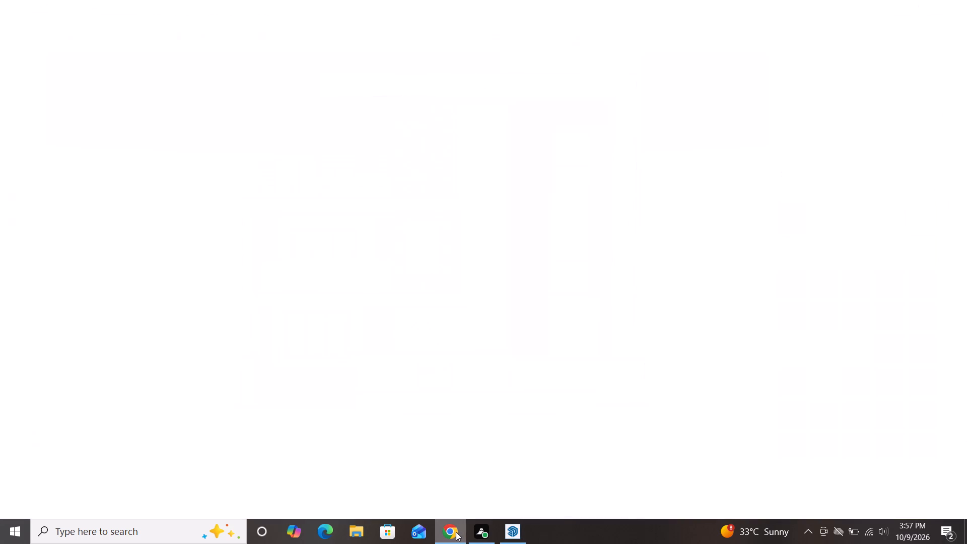
{"action": "double_click", "coordinate": [432, 237]}
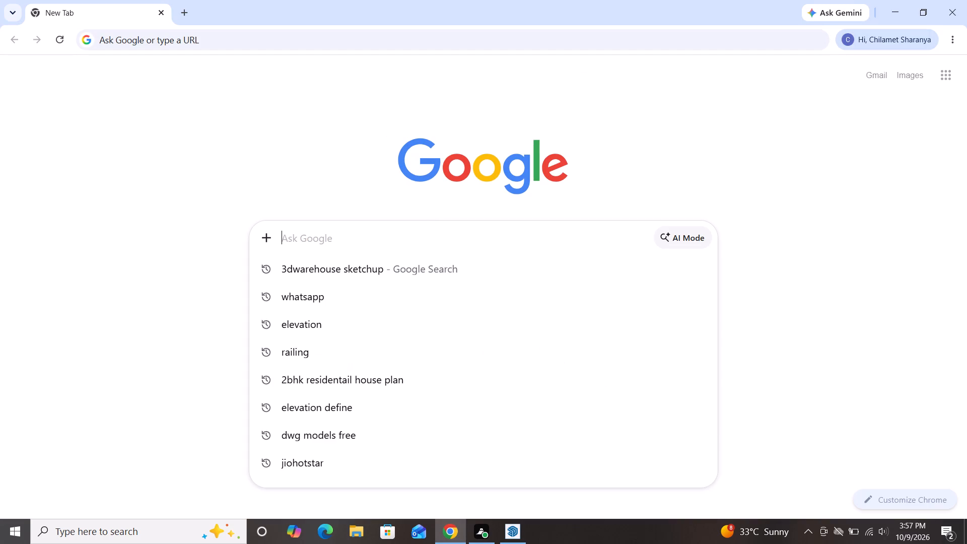
{"action": "left_click", "coordinate": [368, 274]}
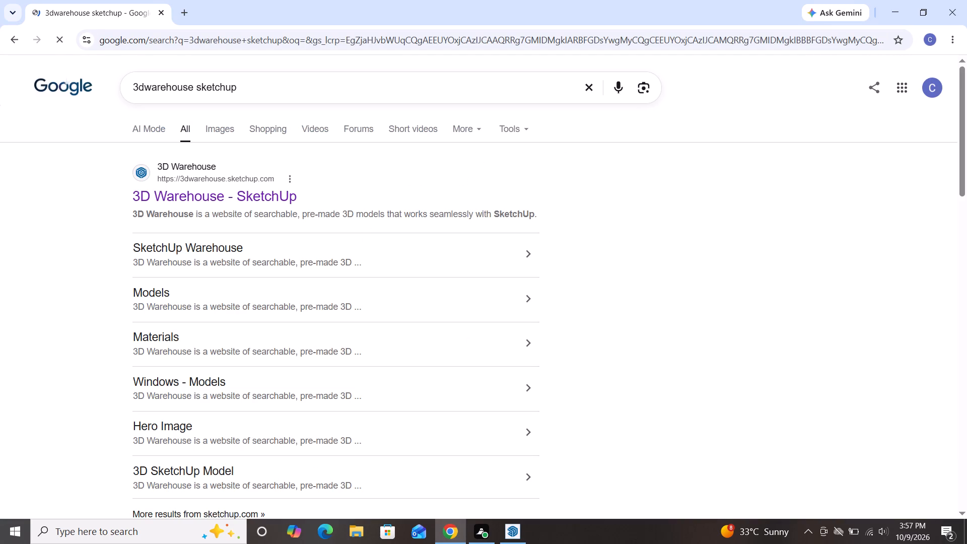
{"action": "double_click", "coordinate": [261, 194]}
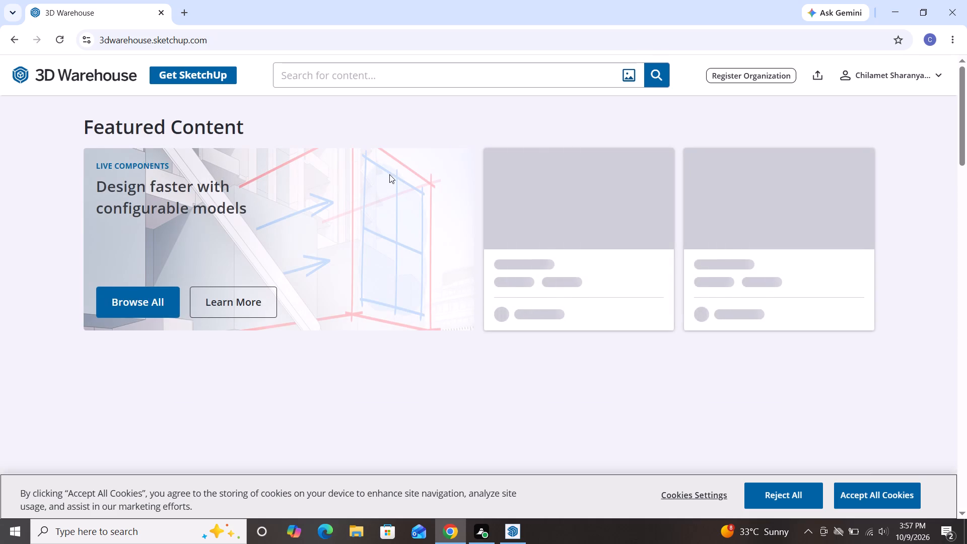
Search 3D Warehouse for small tree grass.
{"action": "double_click", "coordinate": [435, 75]}
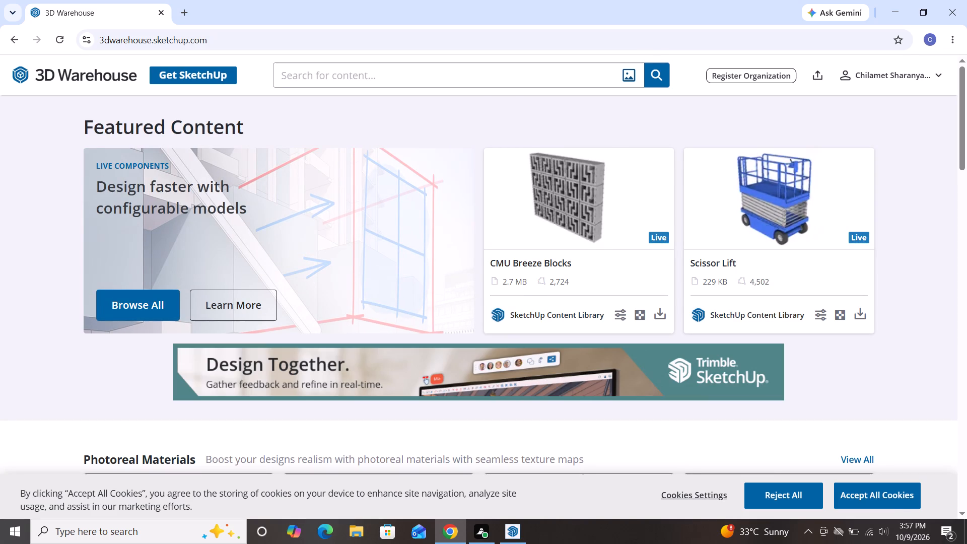
{"action": "type", "text": "tr"}
{"action": "key", "text": "BackSpace"}
{"action": "key", "text": "BackSpace"}
{"action": "type", "text": "sm"}
{"action": "type", "text": "all tr"}
{"action": "type", "text": "ee"}
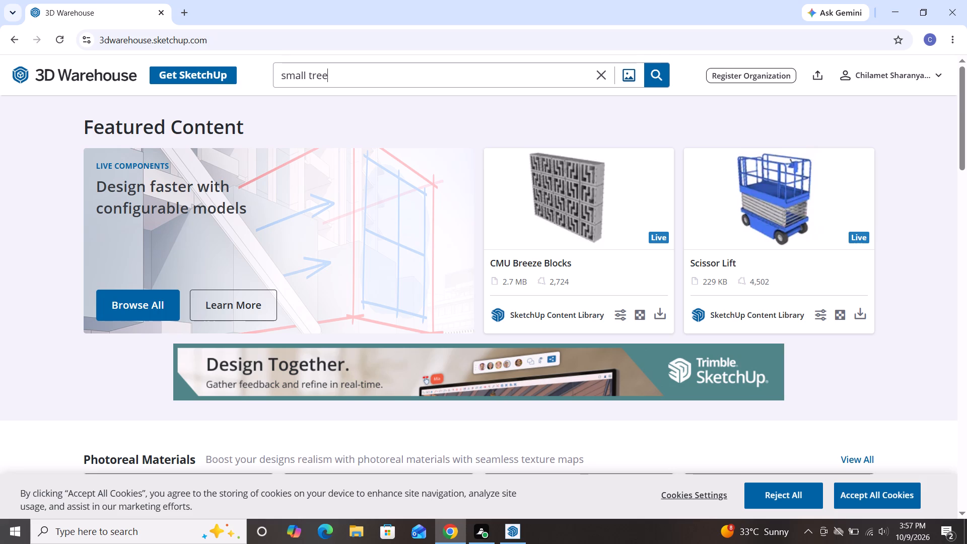
{"action": "key", "text": "space"}
{"action": "type", "text": "grasss"}
{"action": "key", "text": "BackSpace"}
{"action": "key", "text": "Return"}
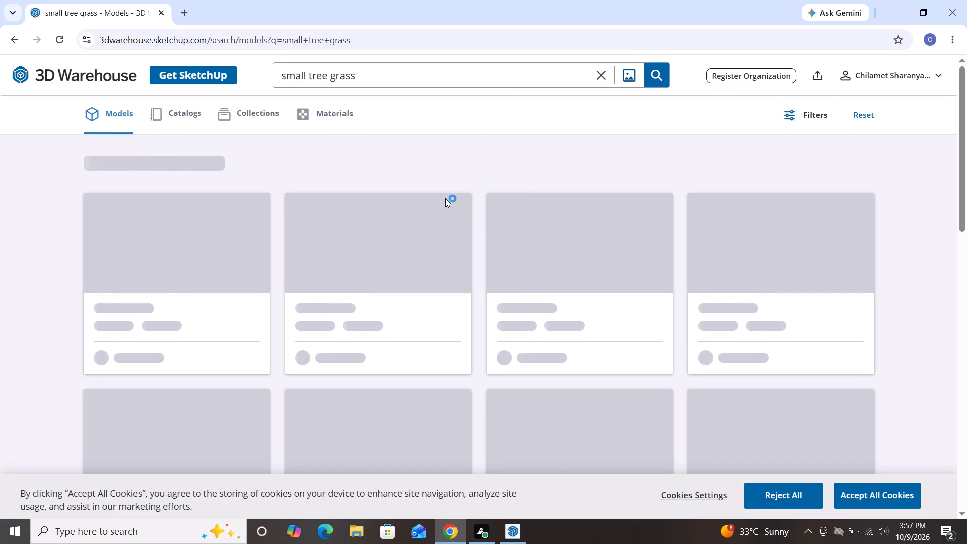
Look through the small tree grass model results for planting that suits the house.
{"action": "scroll", "coordinate": [545, 253], "scroll_direction": "down", "scroll_amount": 1}
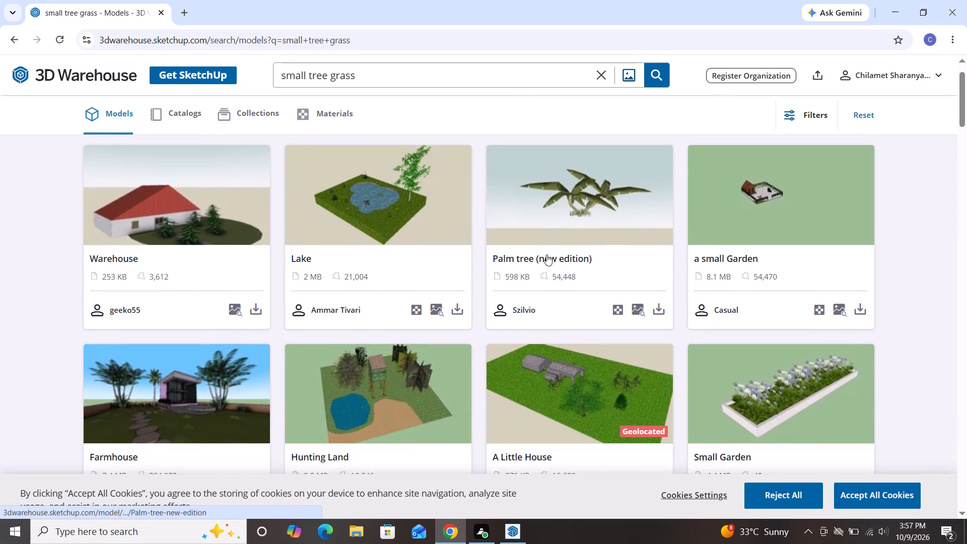
{"action": "scroll", "coordinate": [546, 254], "scroll_direction": "down", "scroll_amount": 1}
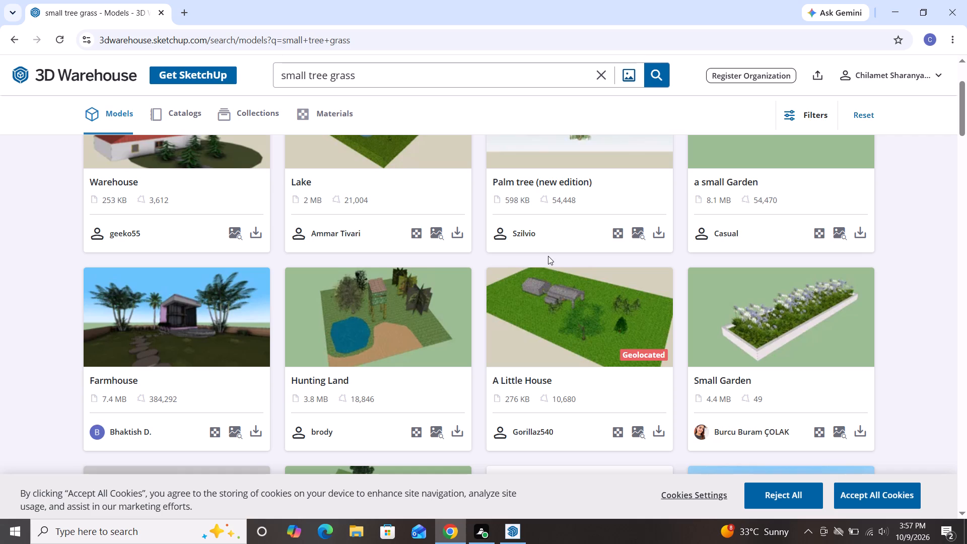
{"action": "scroll", "coordinate": [550, 238], "scroll_direction": "down", "scroll_amount": 2}
{"action": "scroll", "coordinate": [552, 290], "scroll_direction": "up", "scroll_amount": 3}
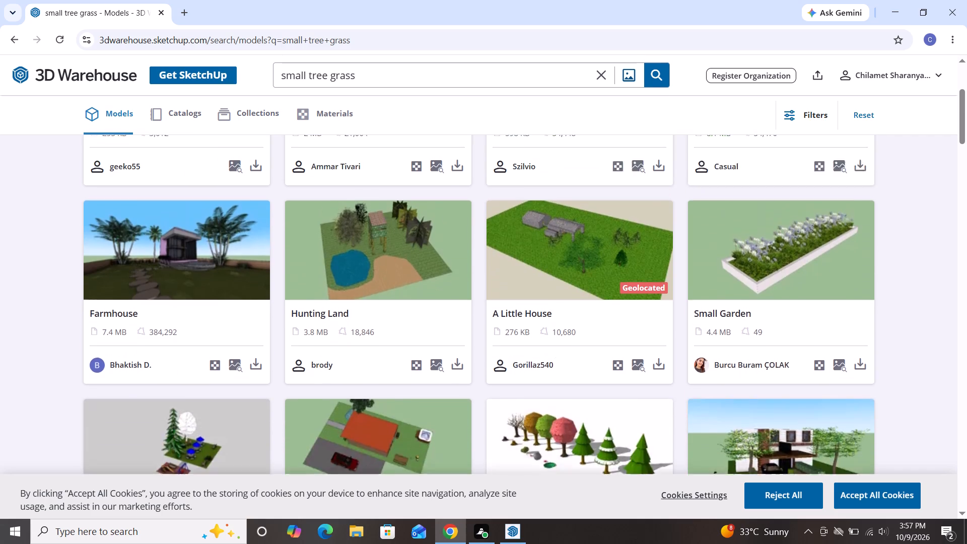
{"action": "scroll", "coordinate": [554, 269], "scroll_direction": "up", "scroll_amount": 3}
{"action": "scroll", "coordinate": [554, 269], "scroll_direction": "down", "scroll_amount": 9}
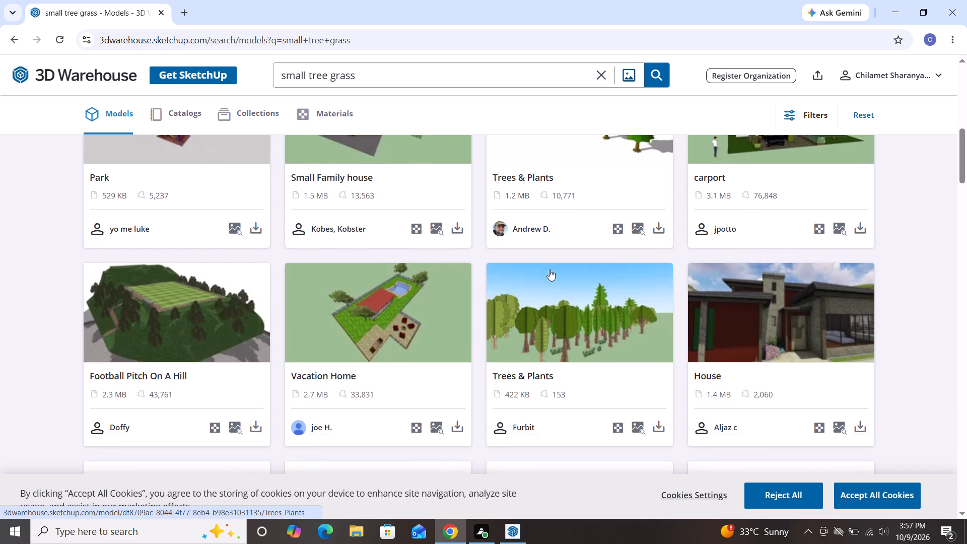
{"action": "scroll", "coordinate": [570, 259], "scroll_direction": "down", "scroll_amount": 7}
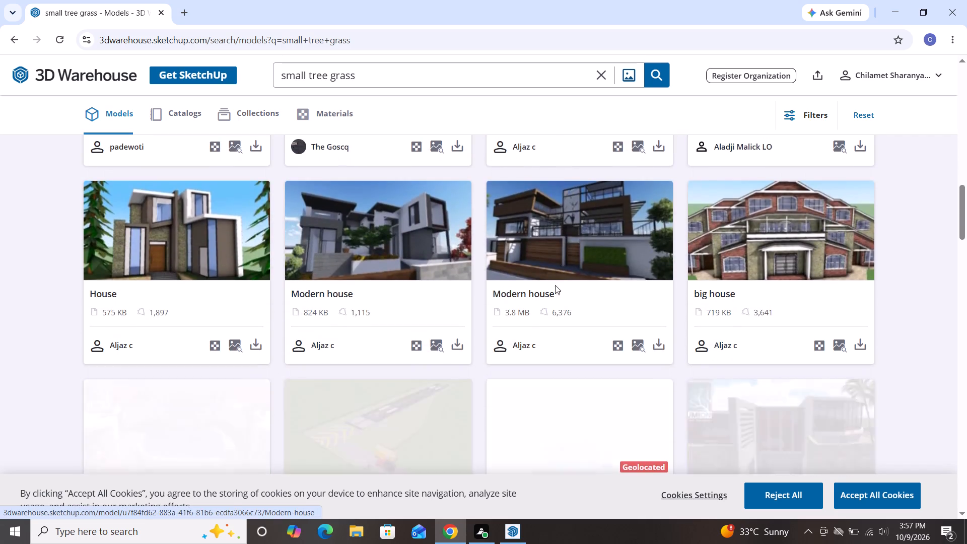
{"action": "scroll", "coordinate": [552, 285], "scroll_direction": "down", "scroll_amount": 3}
{"action": "scroll", "coordinate": [485, 309], "scroll_direction": "down", "scroll_amount": 6}
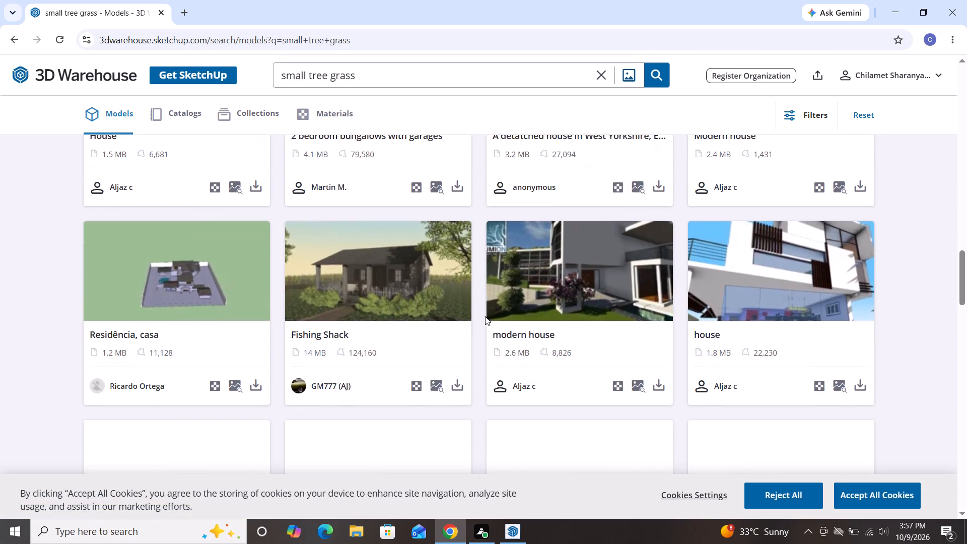
{"action": "scroll", "coordinate": [485, 316], "scroll_direction": "down", "scroll_amount": 11}
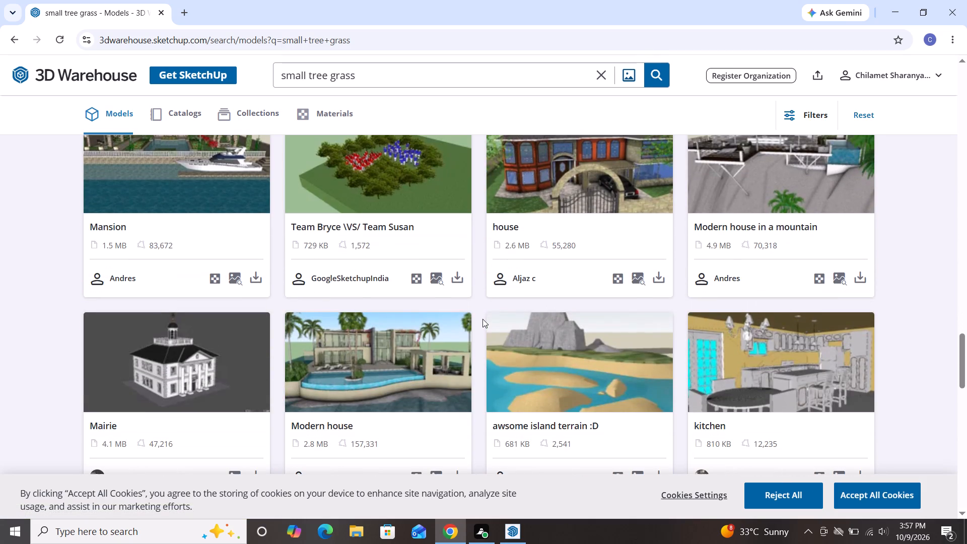
{"action": "scroll", "coordinate": [487, 314], "scroll_direction": "down", "scroll_amount": 8}
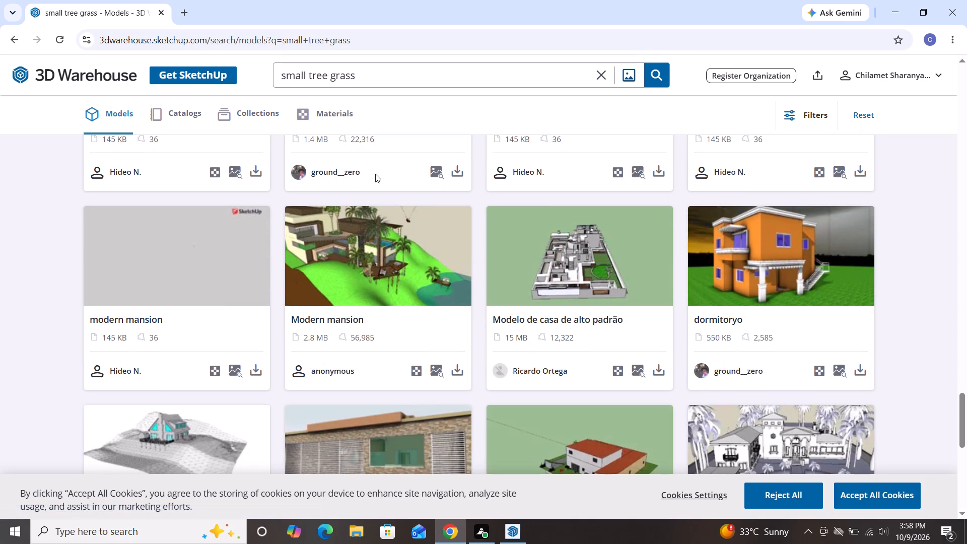
Shorten the 3D Warehouse search to small tree and run it.
{"action": "left_click", "coordinate": [365, 78]}
{"action": "key", "text": "BackSpace"}
{"action": "key", "text": "BackSpace"}
{"action": "key", "text": "BackSpace"}
{"action": "key", "text": "BackSpace"}
{"action": "key", "text": "BackSpace"}
{"action": "key", "text": "Return"}
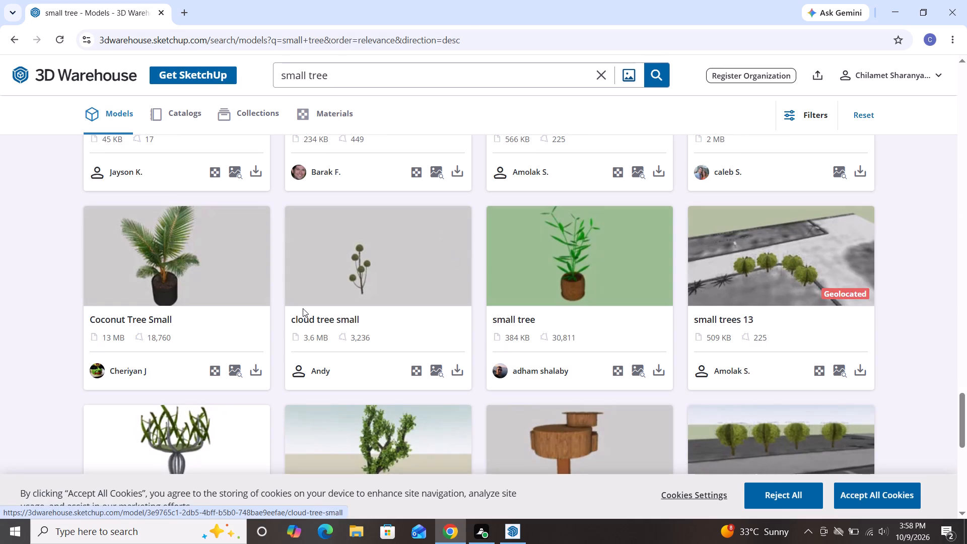
Change the 3D Warehouse search to small trees and run it.
{"action": "double_click", "coordinate": [326, 76]}
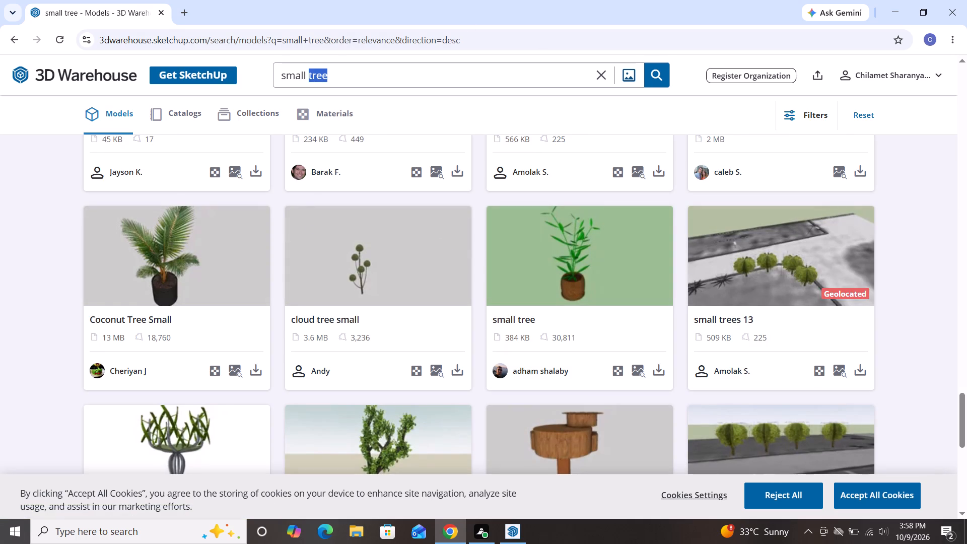
{"action": "key", "text": "s"}
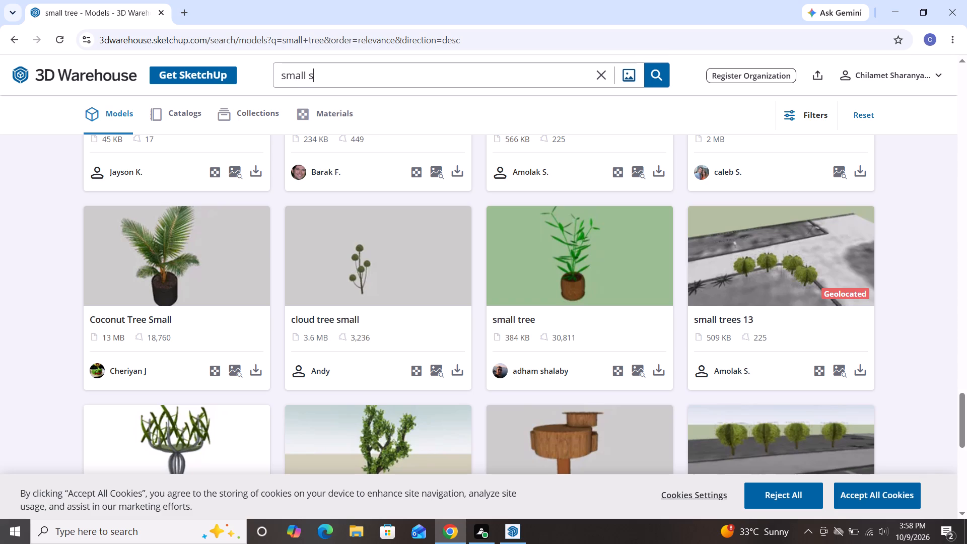
{"action": "key", "text": "Delete"}
{"action": "key", "text": "Delete"}
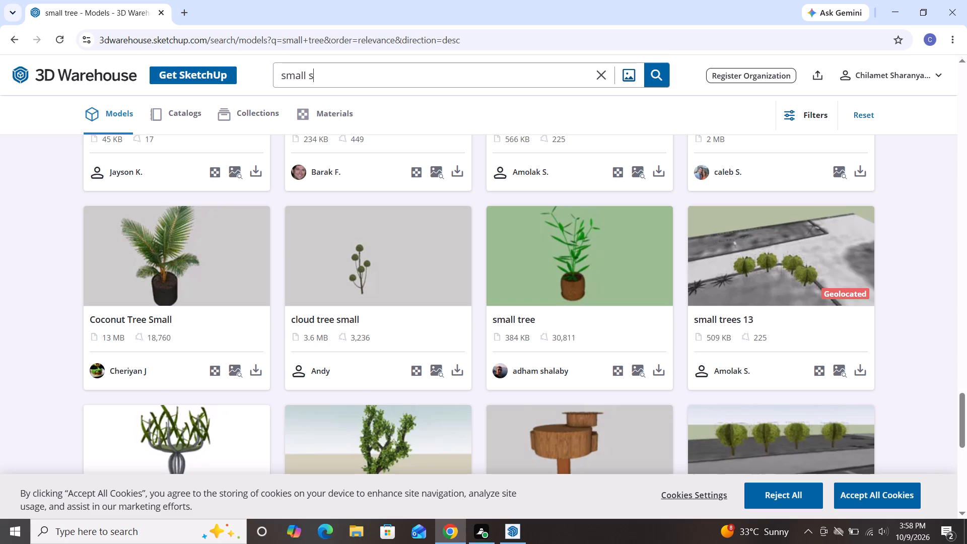
{"action": "key", "text": "Delete"}
{"action": "key", "text": "BackSpace"}
{"action": "left_click", "coordinate": [321, 71]}
{"action": "type", "text": "tress"}
{"action": "key", "text": "BackSpace"}
{"action": "key", "text": "BackSpace"}
{"action": "key", "text": "BackSpace"}
{"action": "type", "text": "ees"}
{"action": "key", "text": "Return"}
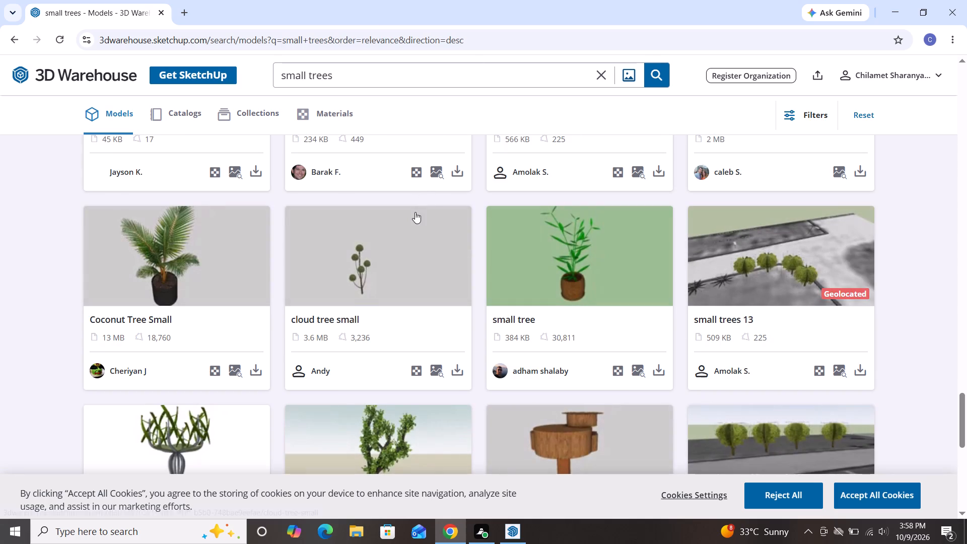
Look through the small trees model results for a small tree that suits the house.
{"action": "scroll", "coordinate": [424, 255], "scroll_direction": "down", "scroll_amount": 6}
{"action": "left_click", "coordinate": [463, 268]}
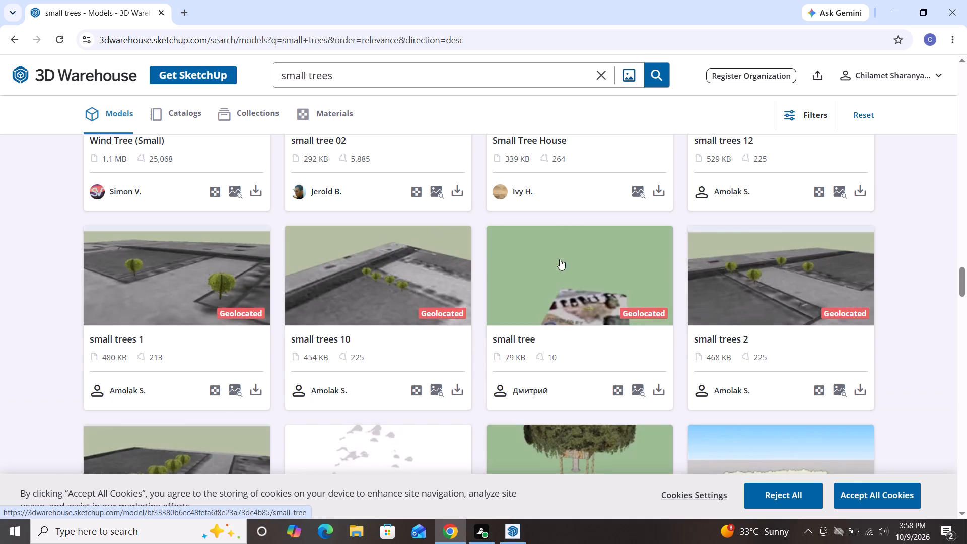
{"action": "scroll", "coordinate": [491, 339], "scroll_direction": "down", "scroll_amount": 6}
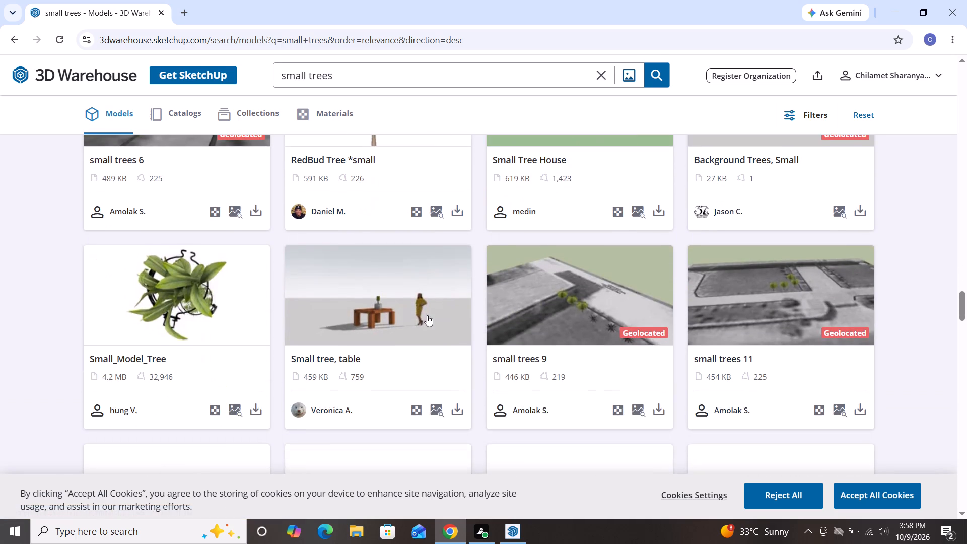
{"action": "scroll", "coordinate": [422, 287], "scroll_direction": "down", "scroll_amount": 7}
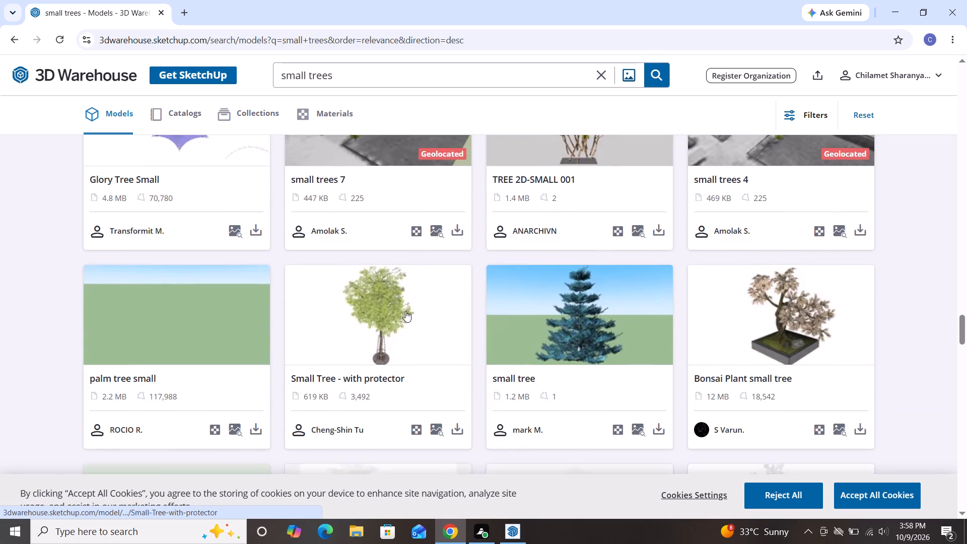
{"action": "scroll", "coordinate": [405, 311], "scroll_direction": "down", "scroll_amount": 2}
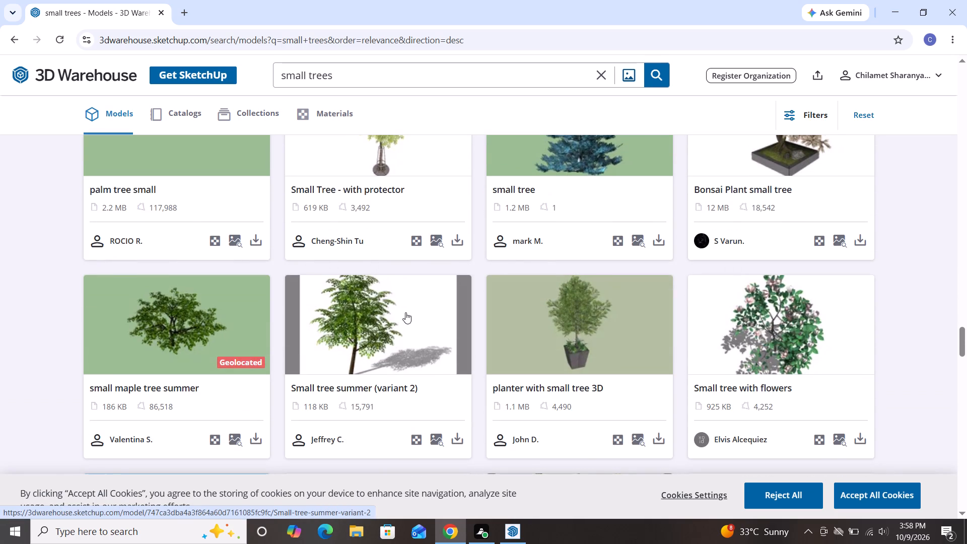
{"action": "scroll", "coordinate": [335, 343], "scroll_direction": "down", "scroll_amount": 3}
{"action": "scroll", "coordinate": [435, 321], "scroll_direction": "down", "scroll_amount": 2}
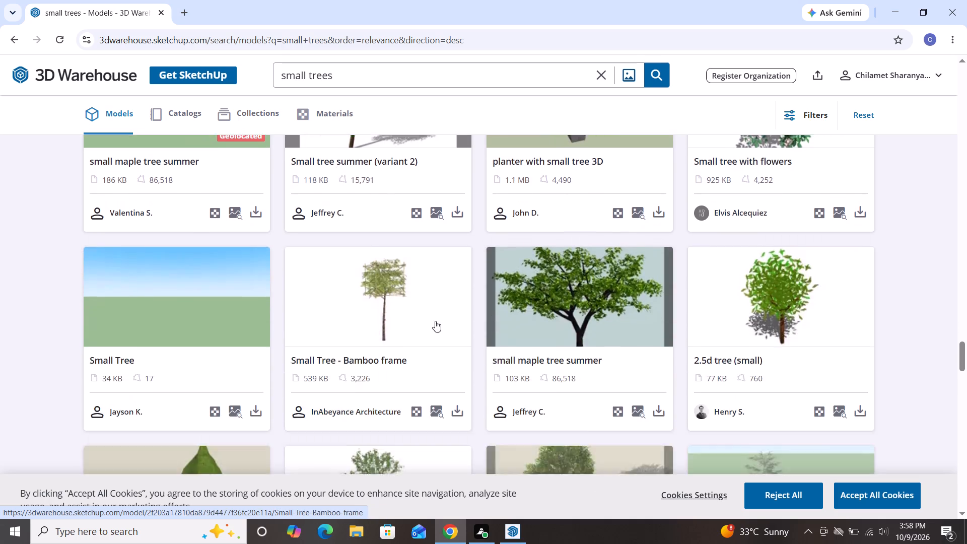
{"action": "scroll", "coordinate": [435, 321], "scroll_direction": "down", "scroll_amount": 5}
{"action": "scroll", "coordinate": [507, 310], "scroll_direction": "up", "scroll_amount": 6}
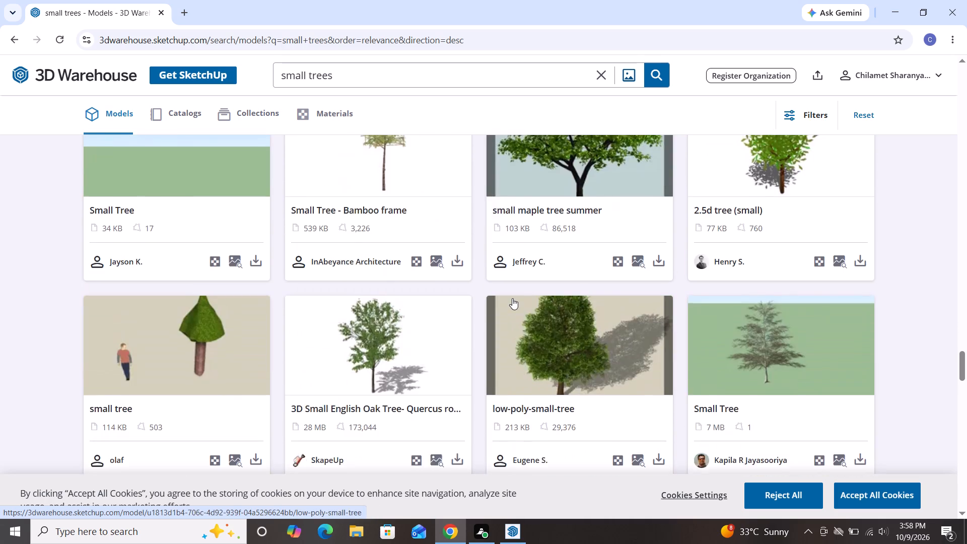
{"action": "scroll", "coordinate": [512, 298], "scroll_direction": "up", "scroll_amount": 4}
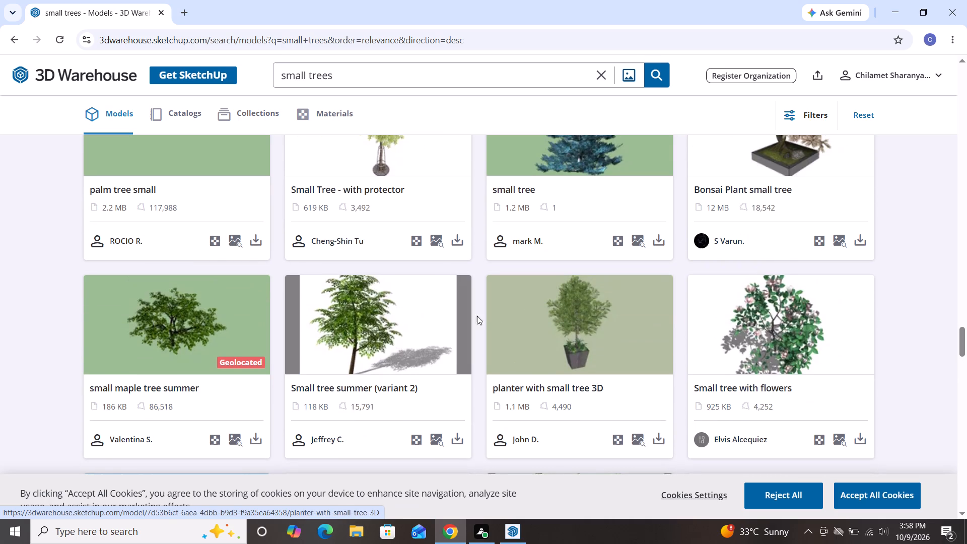
Download the geolocated small maple tree summer model as a SketchUp file.
{"action": "scroll", "coordinate": [380, 298], "scroll_direction": "down", "scroll_amount": 3}
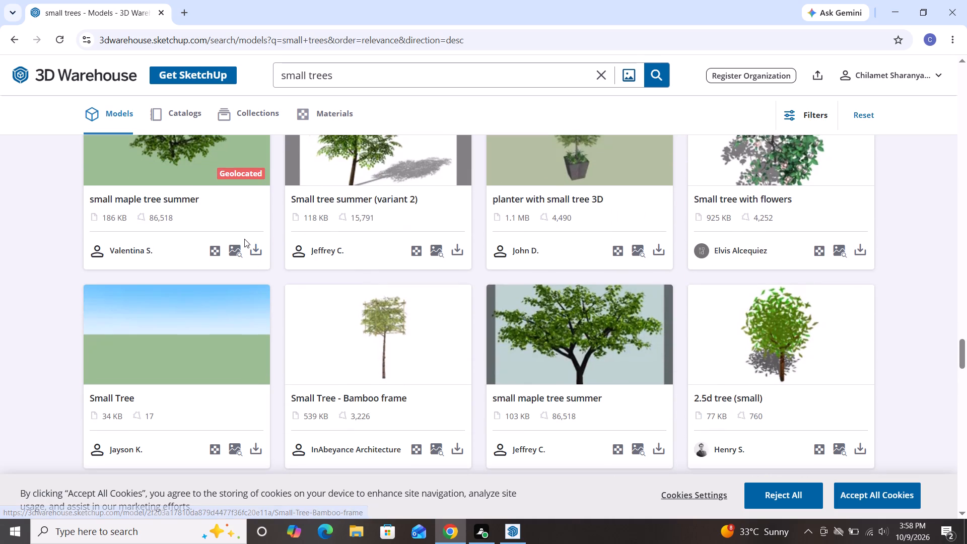
{"action": "left_click", "coordinate": [253, 249]}
{"action": "left_click", "coordinate": [284, 275]}
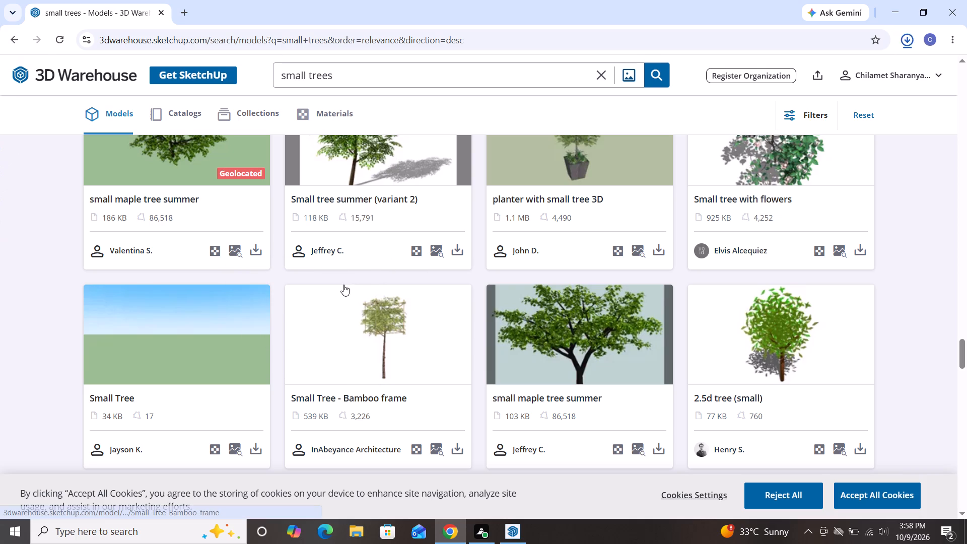
Look through the rest of the small trees results, loading more models at the end of the list.
{"action": "scroll", "coordinate": [523, 364], "scroll_direction": "down", "scroll_amount": 4}
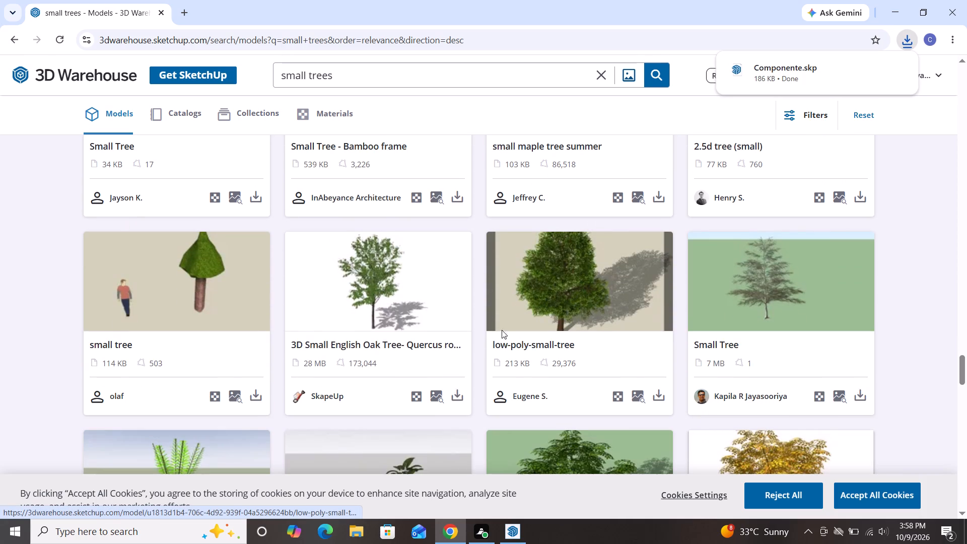
{"action": "scroll", "coordinate": [499, 333], "scroll_direction": "down", "scroll_amount": 3}
{"action": "scroll", "coordinate": [314, 377], "scroll_direction": "down", "scroll_amount": 4}
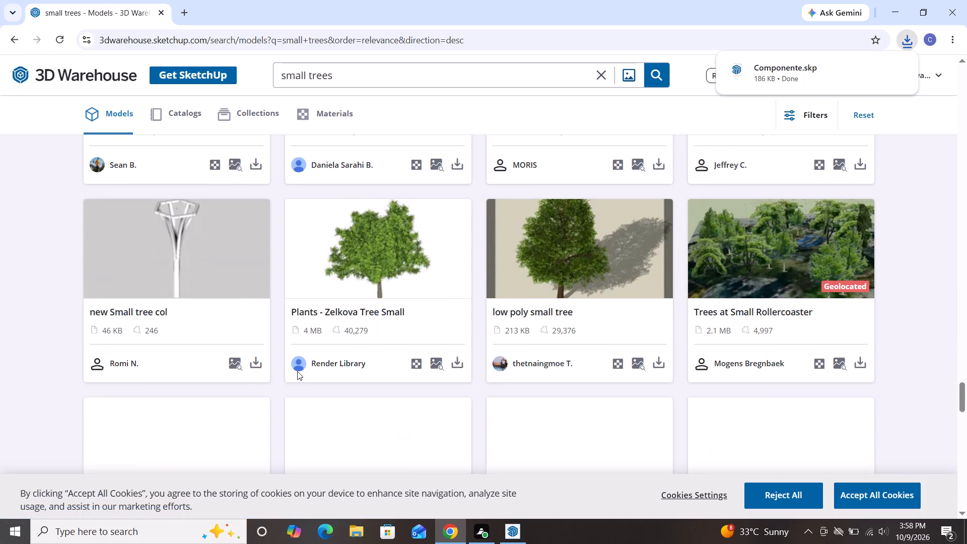
{"action": "scroll", "coordinate": [504, 281], "scroll_direction": "down", "scroll_amount": 3}
{"action": "scroll", "coordinate": [438, 312], "scroll_direction": "down", "scroll_amount": 2}
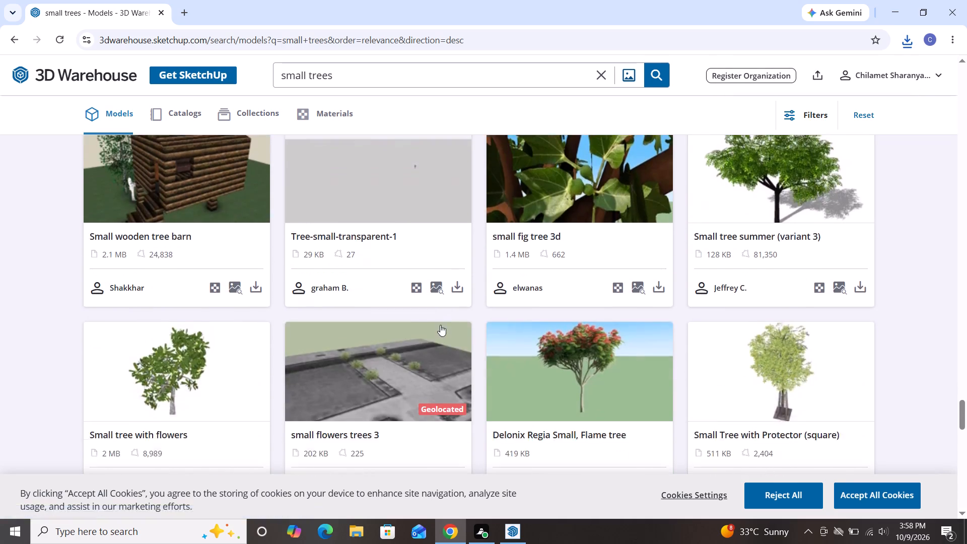
{"action": "scroll", "coordinate": [440, 325], "scroll_direction": "down", "scroll_amount": 1}
{"action": "scroll", "coordinate": [481, 312], "scroll_direction": "down", "scroll_amount": 6}
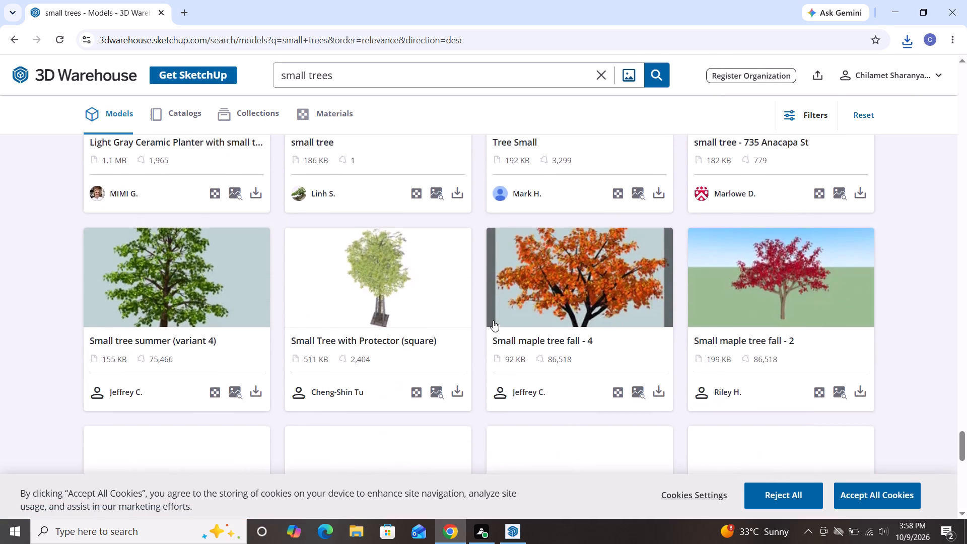
{"action": "scroll", "coordinate": [493, 319], "scroll_direction": "down", "scroll_amount": 5}
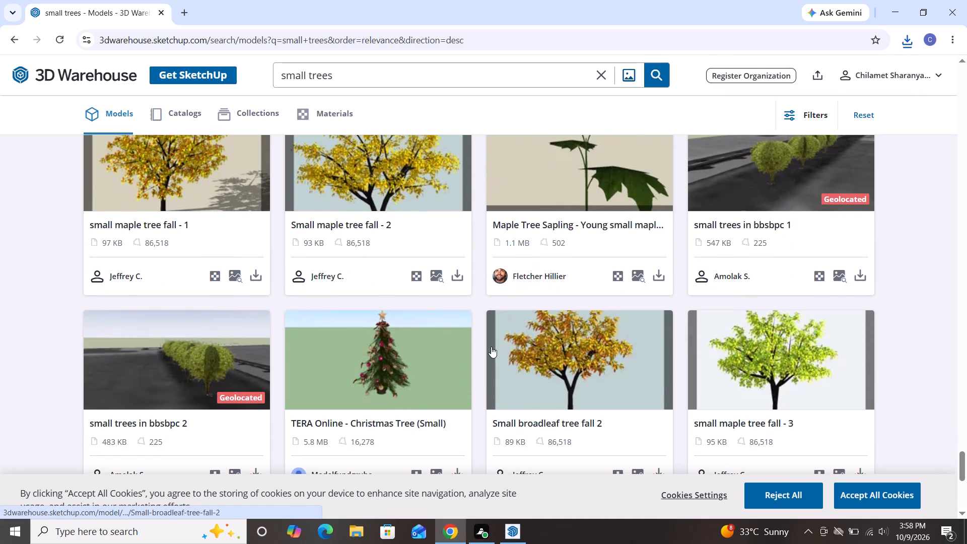
{"action": "scroll", "coordinate": [523, 348], "scroll_direction": "down", "scroll_amount": 7}
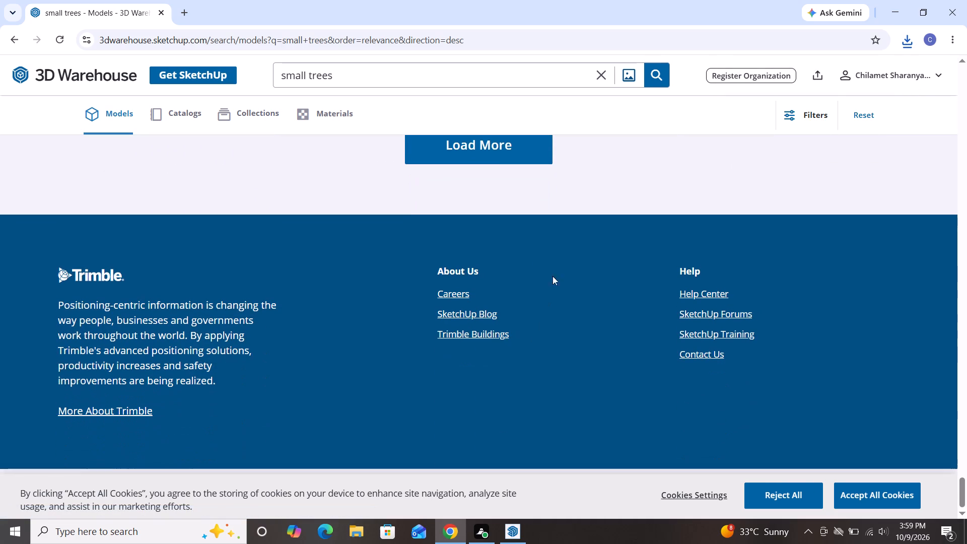
{"action": "double_click", "coordinate": [496, 152]}
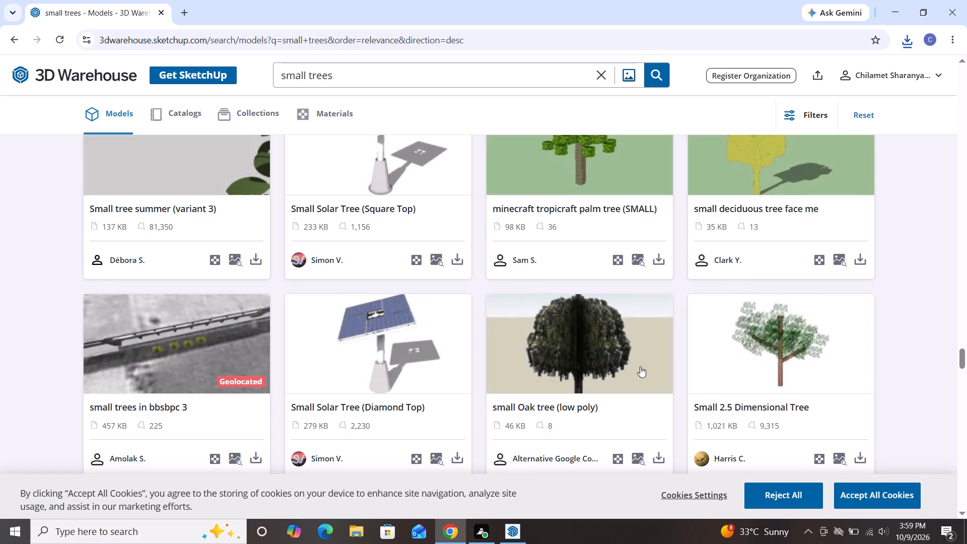
{"action": "scroll", "coordinate": [538, 342], "scroll_direction": "down", "scroll_amount": 4}
{"action": "scroll", "coordinate": [490, 352], "scroll_direction": "down", "scroll_amount": 5}
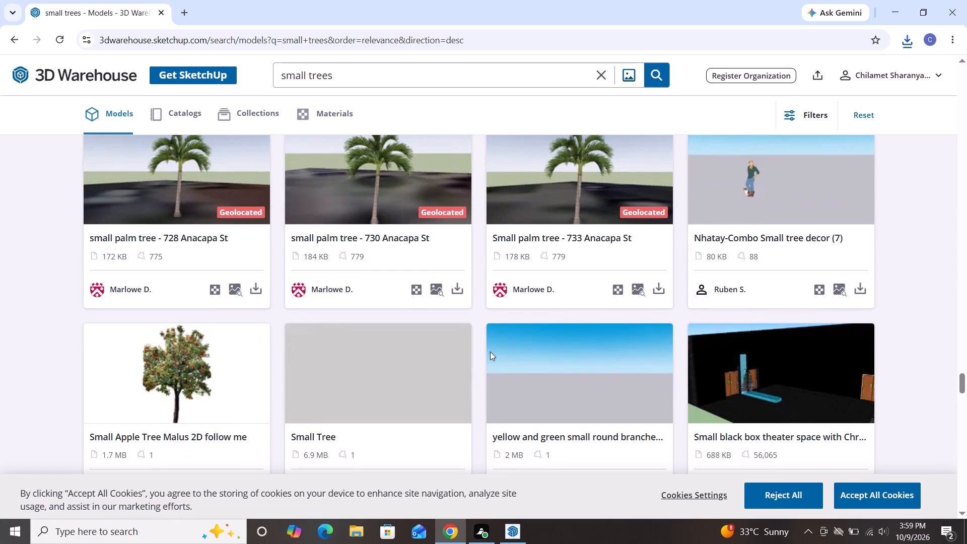
Replace the 3D Warehouse search with grass and run it.
{"action": "left_click_drag", "start_coordinate": [346, 78], "coordinate": [265, 75]}
{"action": "key", "text": "Delete"}
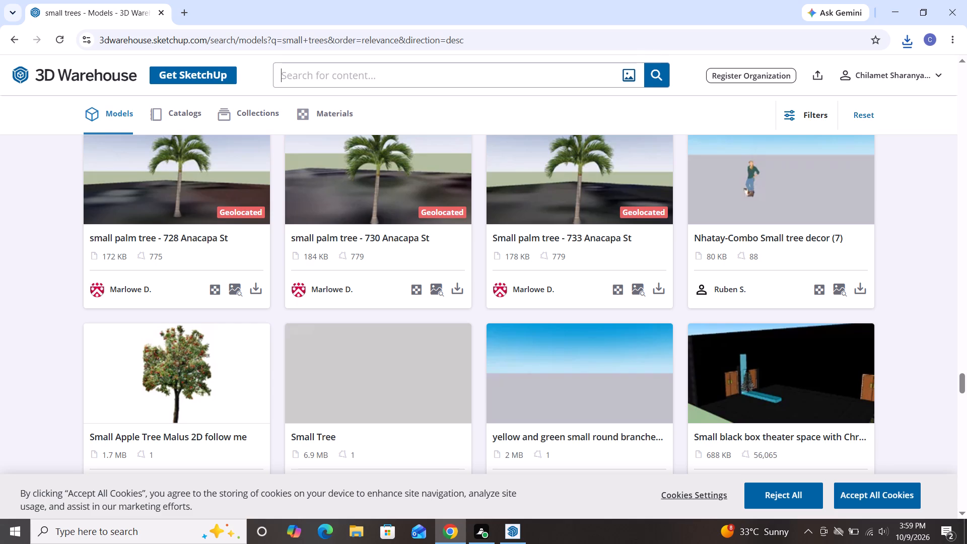
{"action": "type", "text": "grass"}
{"action": "key", "text": "Return"}
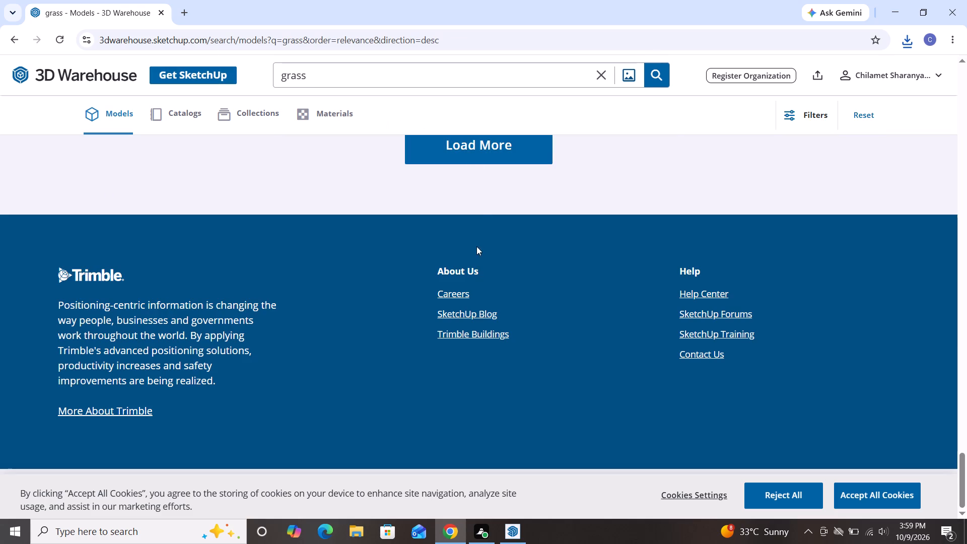
Find the purple spiky-leaved Grass model among the grass results and download it as a SketchUp file.
{"action": "scroll", "coordinate": [471, 244], "scroll_direction": "up", "scroll_amount": 8}
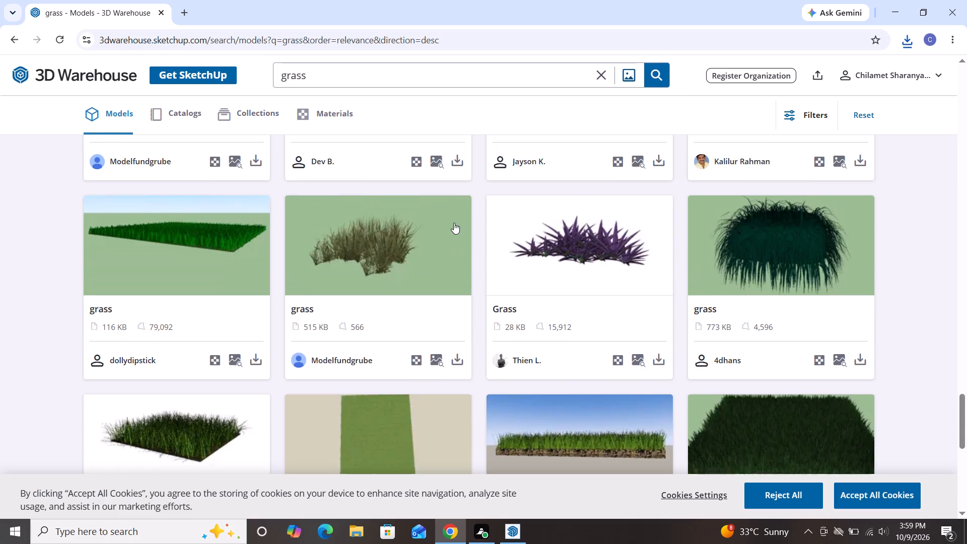
{"action": "scroll", "coordinate": [454, 223], "scroll_direction": "up", "scroll_amount": 2}
{"action": "scroll", "coordinate": [448, 265], "scroll_direction": "down", "scroll_amount": 1}
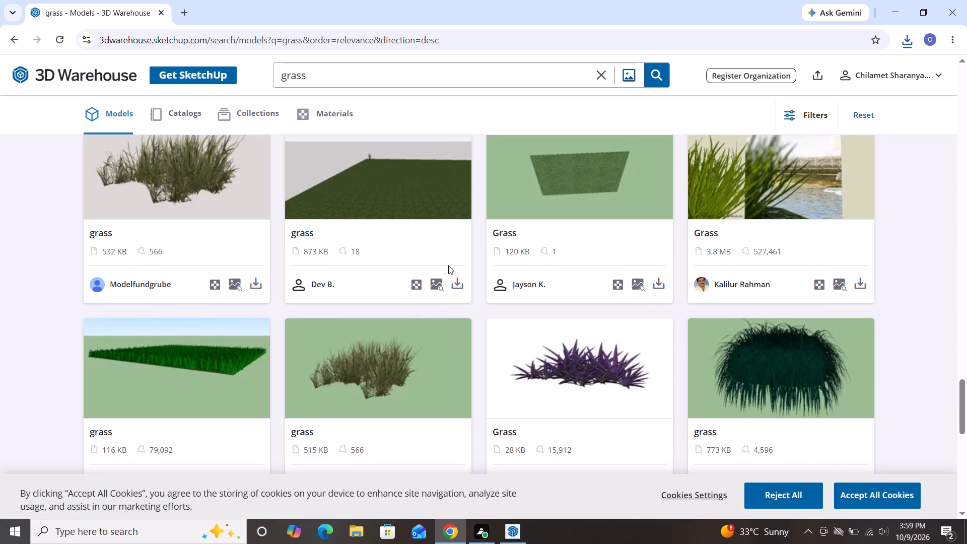
{"action": "left_click", "coordinate": [659, 433]}
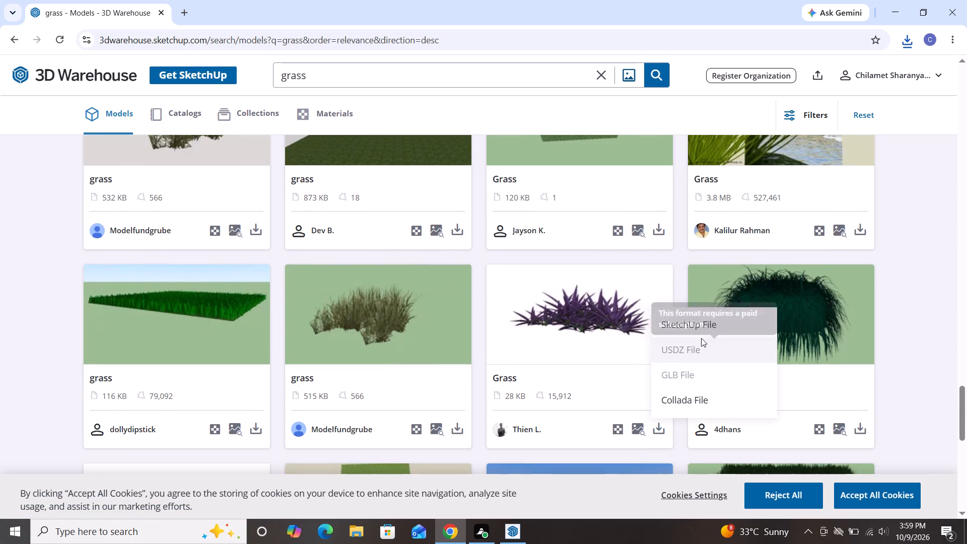
{"action": "left_click", "coordinate": [703, 325]}
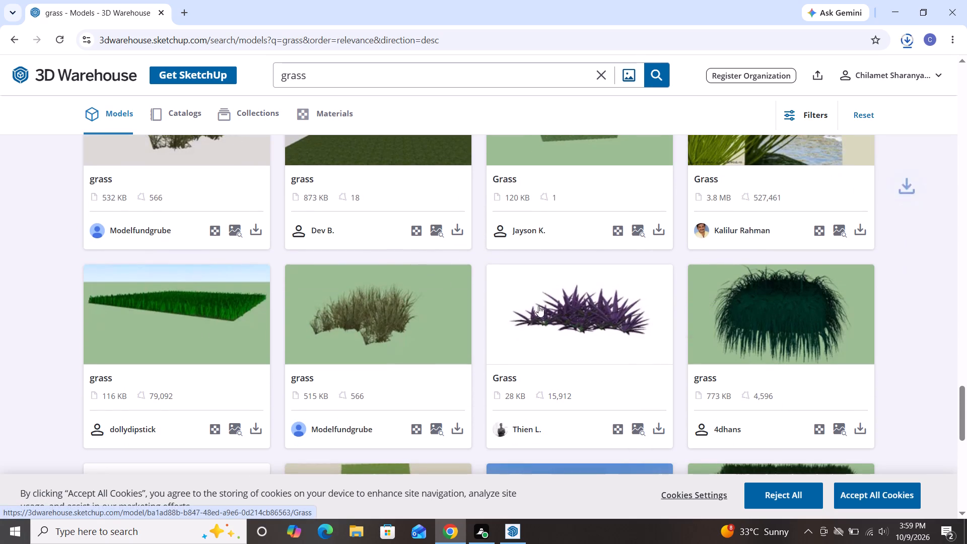
Find the bright green tufted GRASS model of 77 KB and download it as a SketchUp file.
{"action": "scroll", "coordinate": [517, 285], "scroll_direction": "up", "scroll_amount": 3}
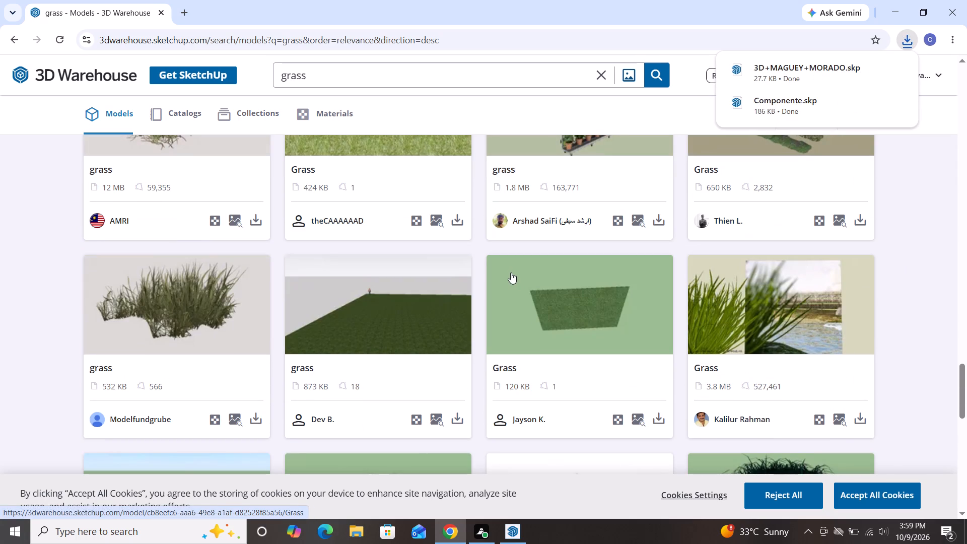
{"action": "scroll", "coordinate": [334, 285], "scroll_direction": "up", "scroll_amount": 7}
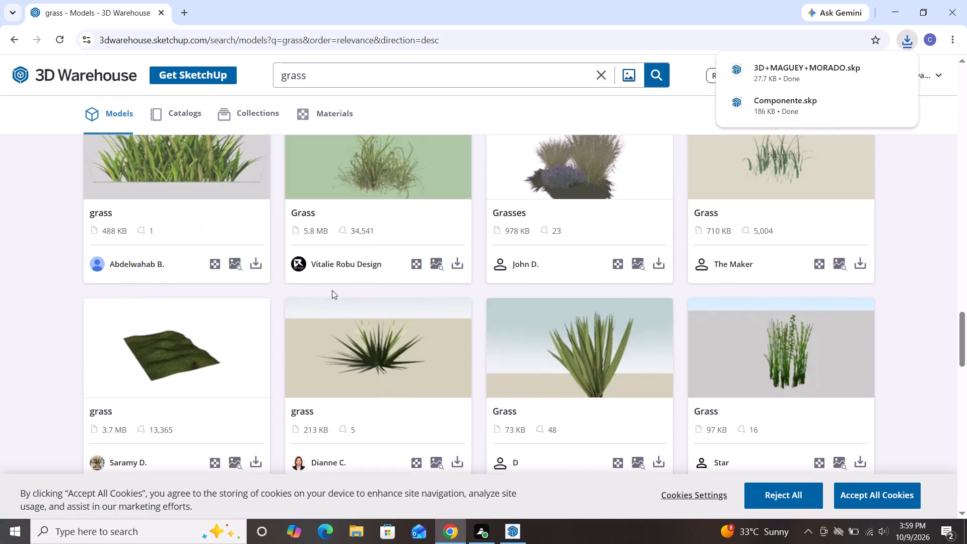
{"action": "scroll", "coordinate": [332, 290], "scroll_direction": "up", "scroll_amount": 2}
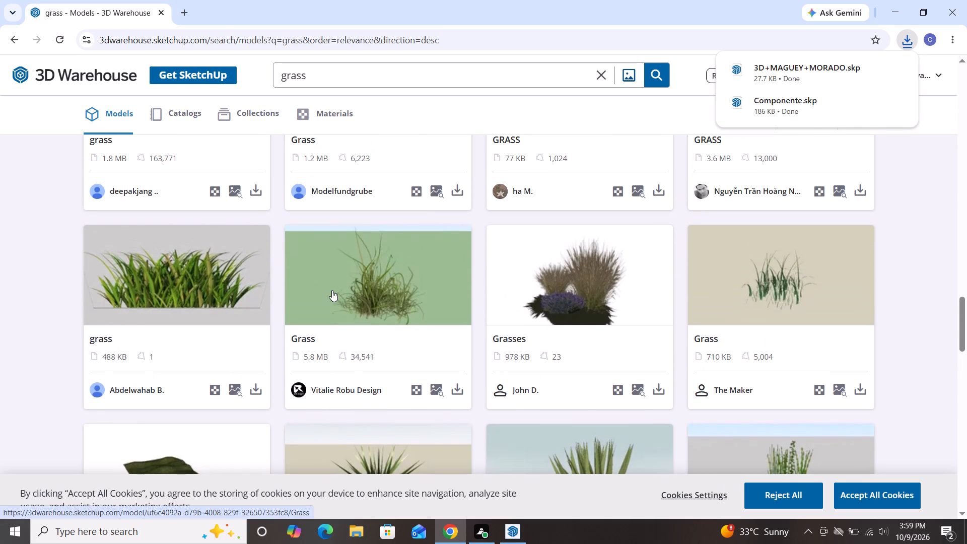
{"action": "scroll", "coordinate": [430, 311], "scroll_direction": "down", "scroll_amount": 3}
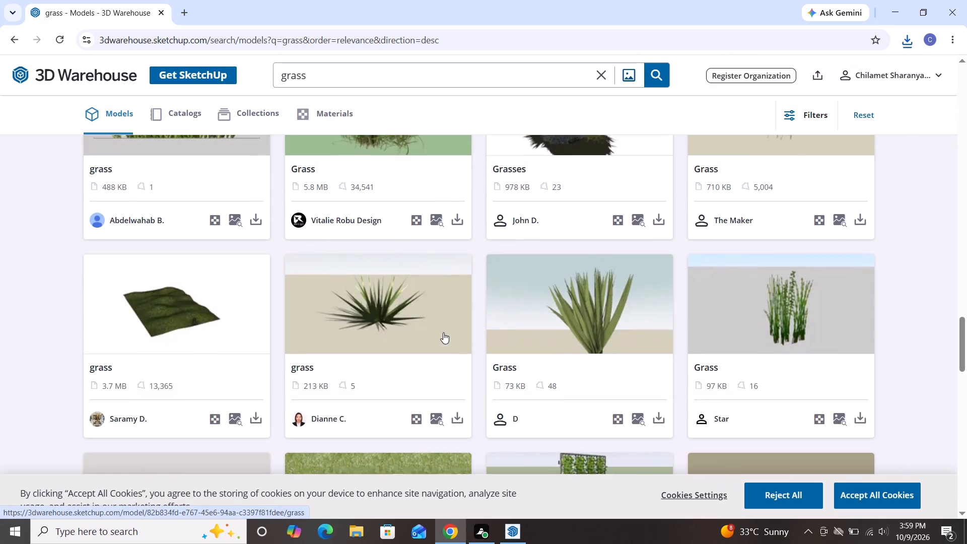
{"action": "scroll", "coordinate": [461, 296], "scroll_direction": "up", "scroll_amount": 5}
{"action": "scroll", "coordinate": [466, 249], "scroll_direction": "up", "scroll_amount": 4}
{"action": "scroll", "coordinate": [466, 249], "scroll_direction": "down", "scroll_amount": 2}
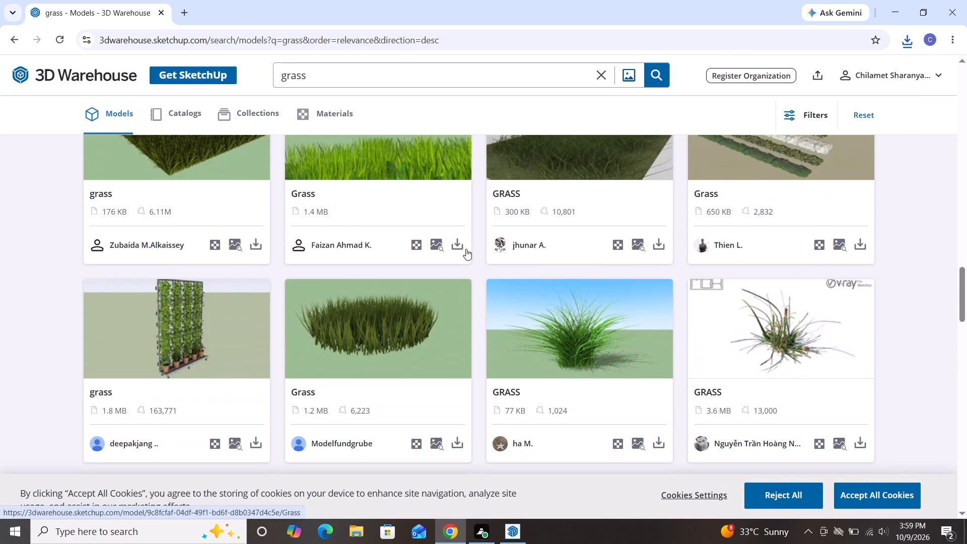
{"action": "left_click", "coordinate": [660, 445]}
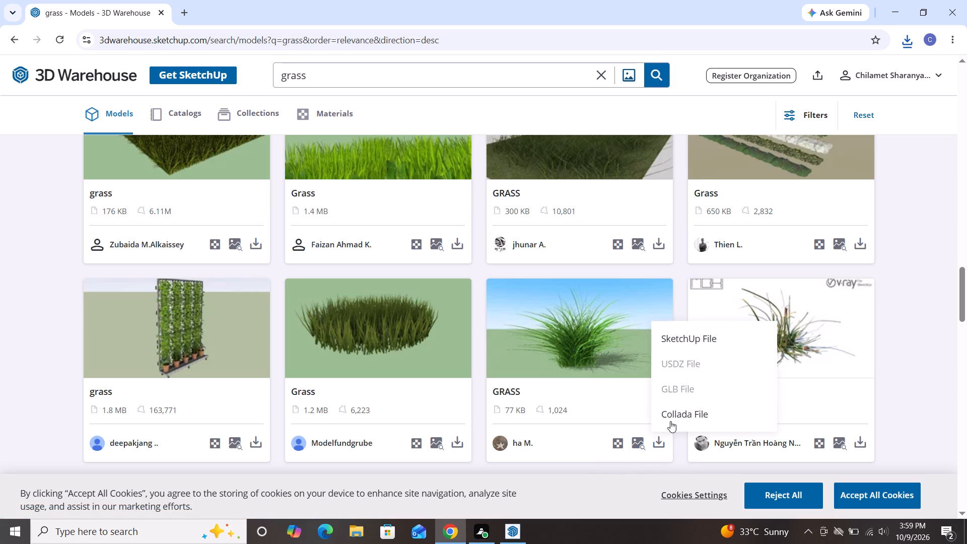
{"action": "left_click", "coordinate": [692, 343]}
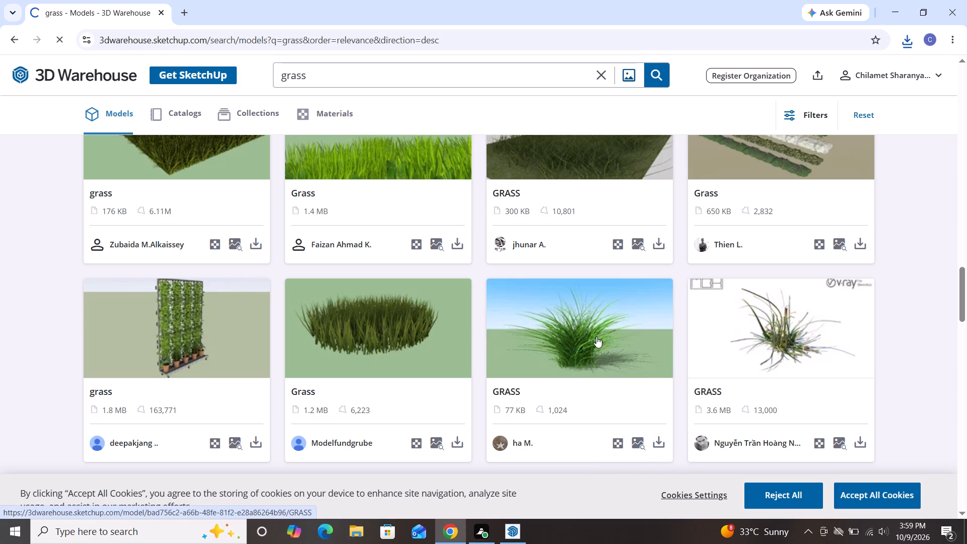
Return to the start of the grass results and download the round 228 KB grass model as a SketchUp file.
{"action": "scroll", "coordinate": [523, 277], "scroll_direction": "up", "scroll_amount": 8}
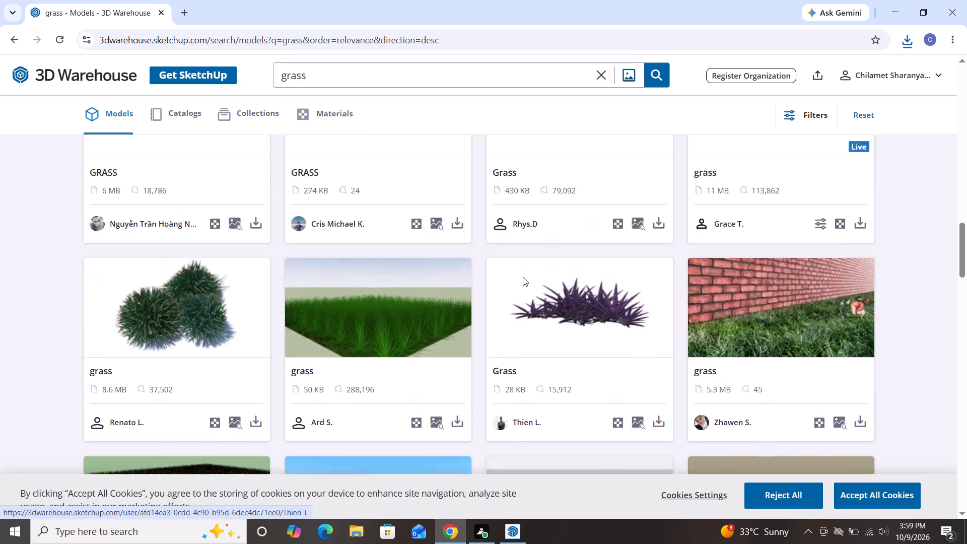
{"action": "scroll", "coordinate": [523, 277], "scroll_direction": "up", "scroll_amount": 4}
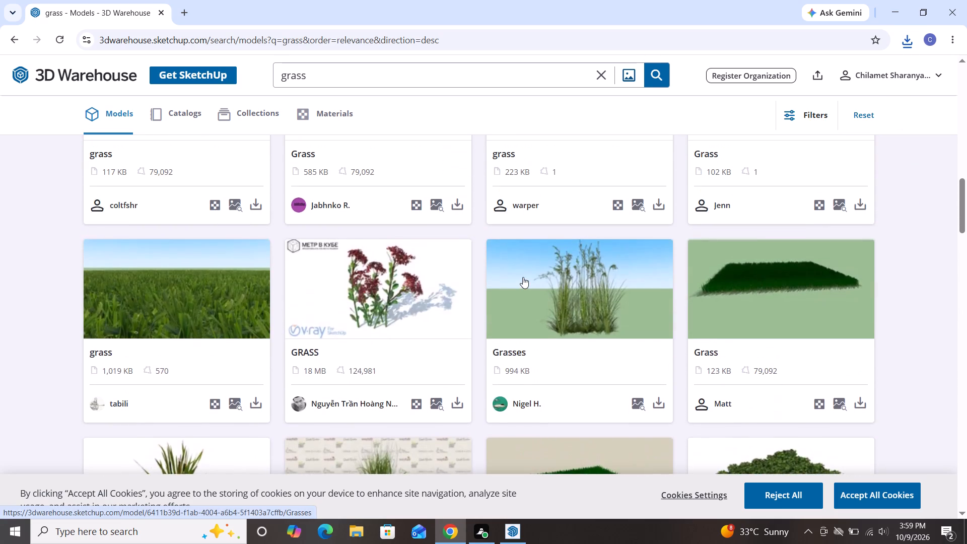
{"action": "scroll", "coordinate": [523, 277], "scroll_direction": "up", "scroll_amount": 8}
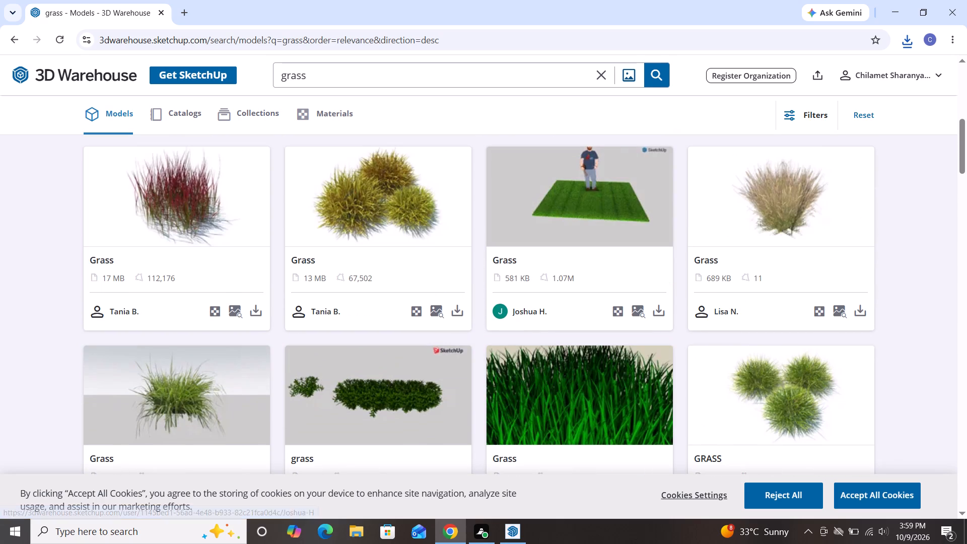
{"action": "scroll", "coordinate": [523, 277], "scroll_direction": "up", "scroll_amount": 10}
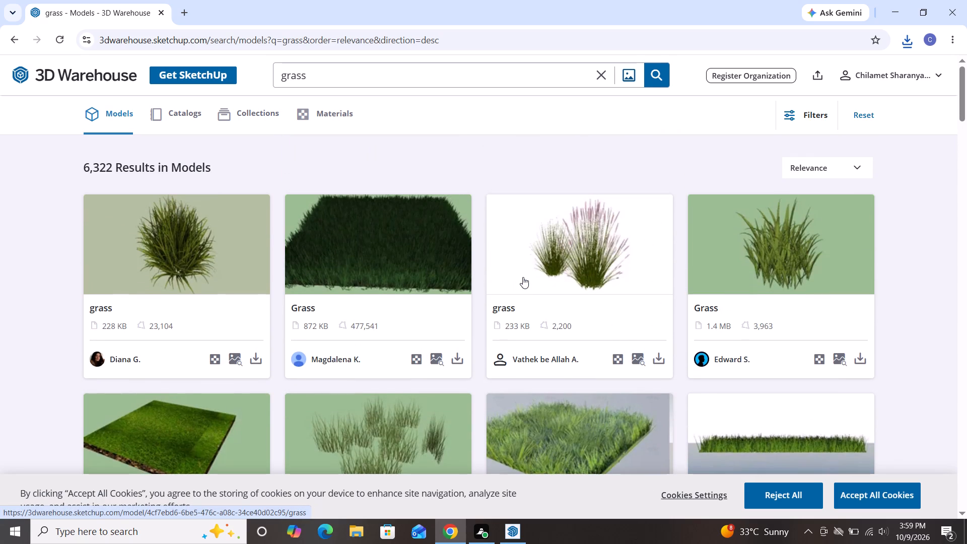
{"action": "scroll", "coordinate": [523, 277], "scroll_direction": "up", "scroll_amount": 3}
{"action": "left_click", "coordinate": [254, 358]}
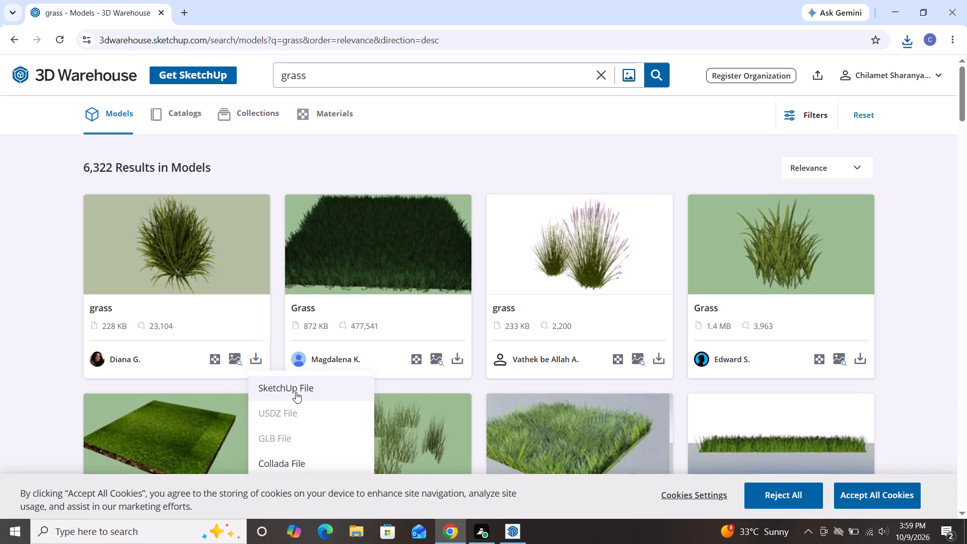
{"action": "left_click", "coordinate": [300, 388]}
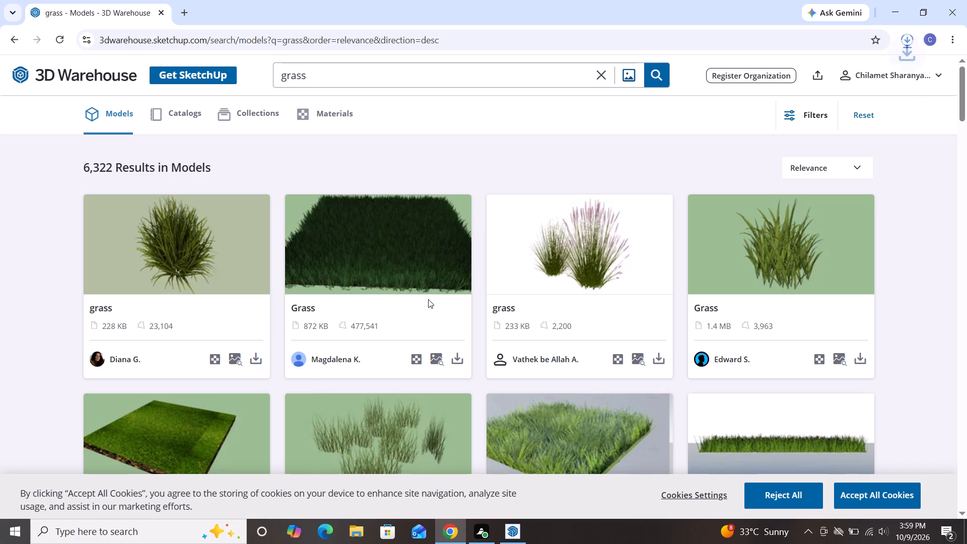
{"action": "scroll", "coordinate": [428, 299], "scroll_direction": "down", "scroll_amount": 3}
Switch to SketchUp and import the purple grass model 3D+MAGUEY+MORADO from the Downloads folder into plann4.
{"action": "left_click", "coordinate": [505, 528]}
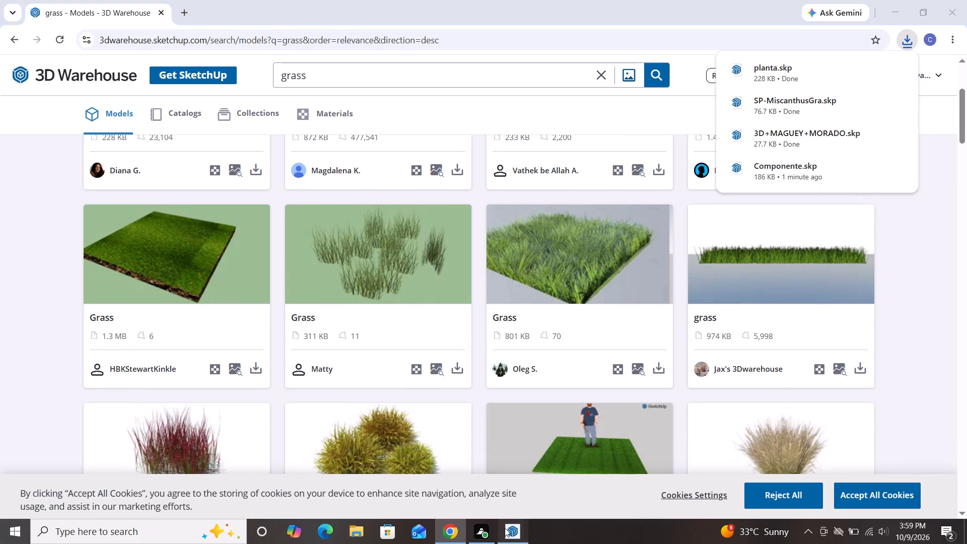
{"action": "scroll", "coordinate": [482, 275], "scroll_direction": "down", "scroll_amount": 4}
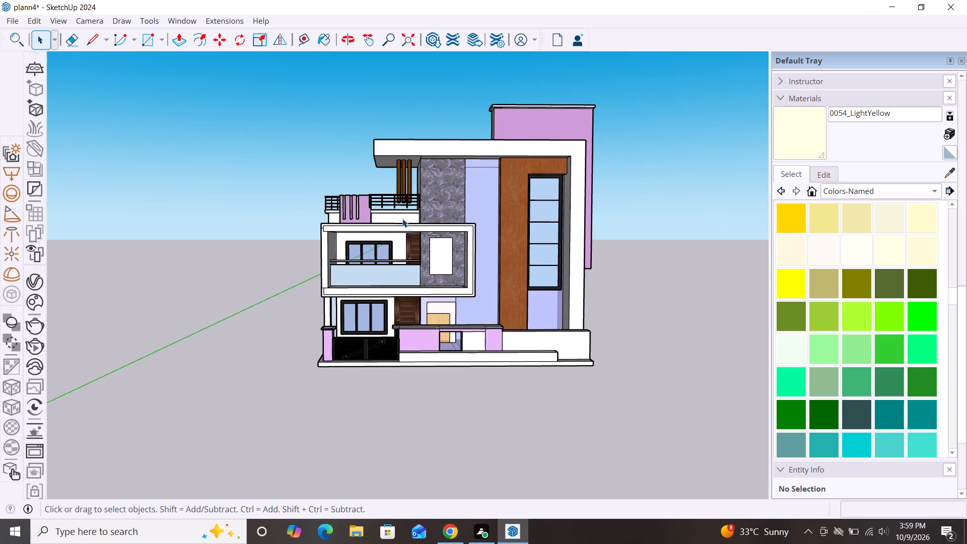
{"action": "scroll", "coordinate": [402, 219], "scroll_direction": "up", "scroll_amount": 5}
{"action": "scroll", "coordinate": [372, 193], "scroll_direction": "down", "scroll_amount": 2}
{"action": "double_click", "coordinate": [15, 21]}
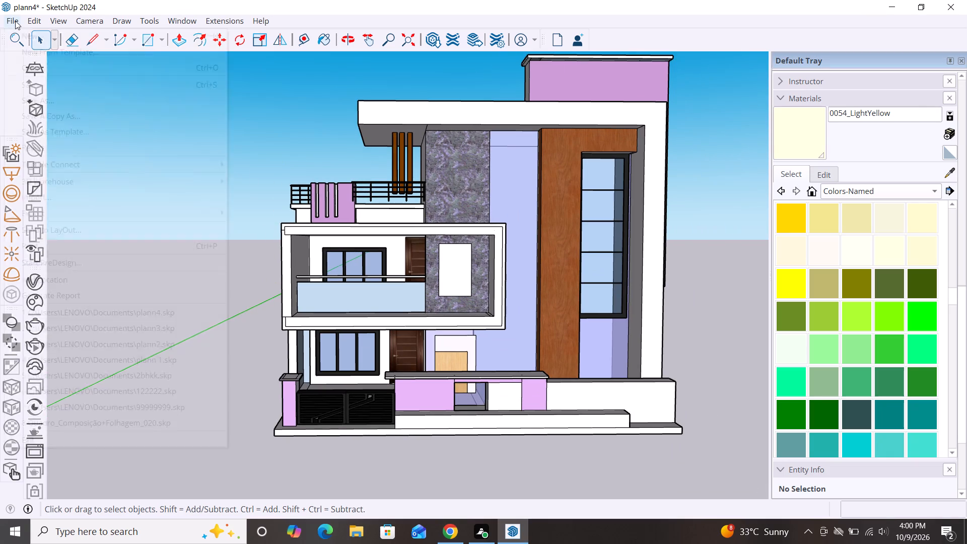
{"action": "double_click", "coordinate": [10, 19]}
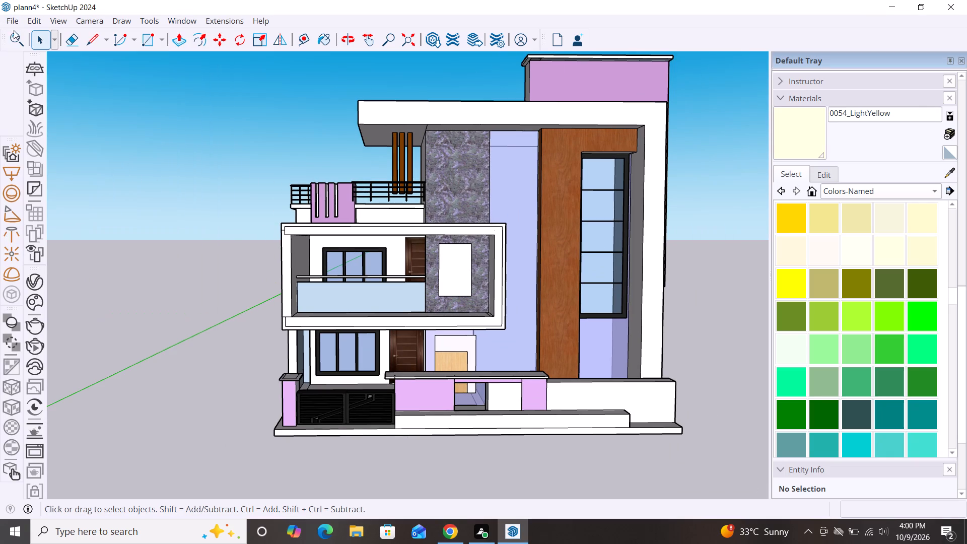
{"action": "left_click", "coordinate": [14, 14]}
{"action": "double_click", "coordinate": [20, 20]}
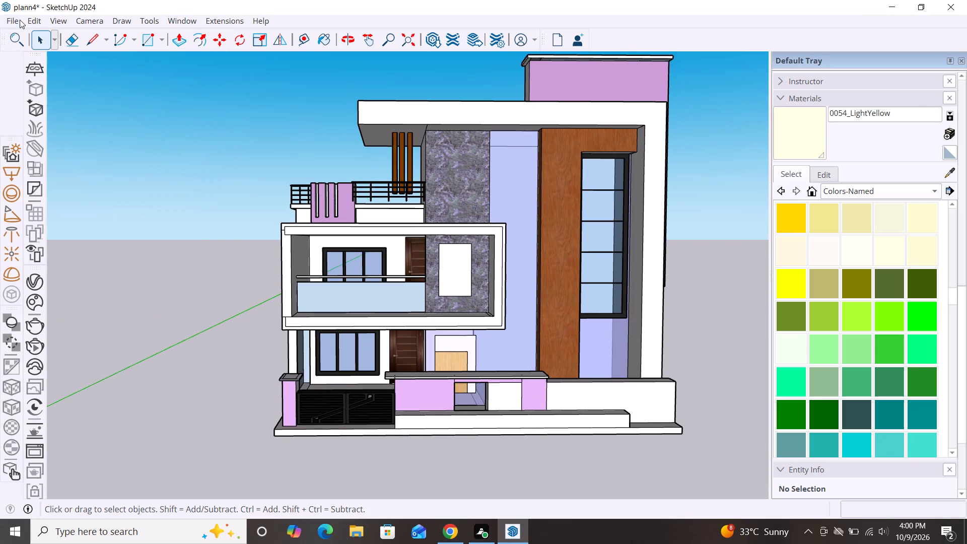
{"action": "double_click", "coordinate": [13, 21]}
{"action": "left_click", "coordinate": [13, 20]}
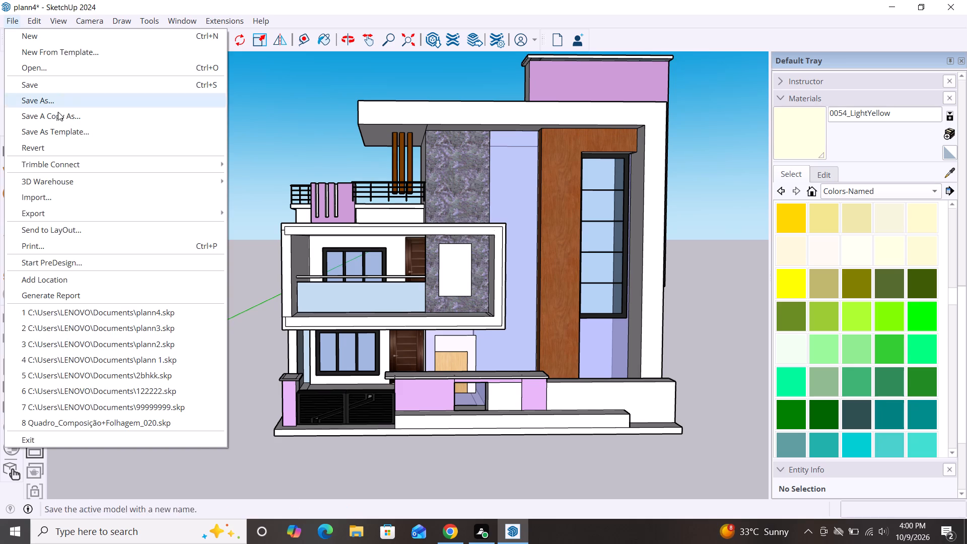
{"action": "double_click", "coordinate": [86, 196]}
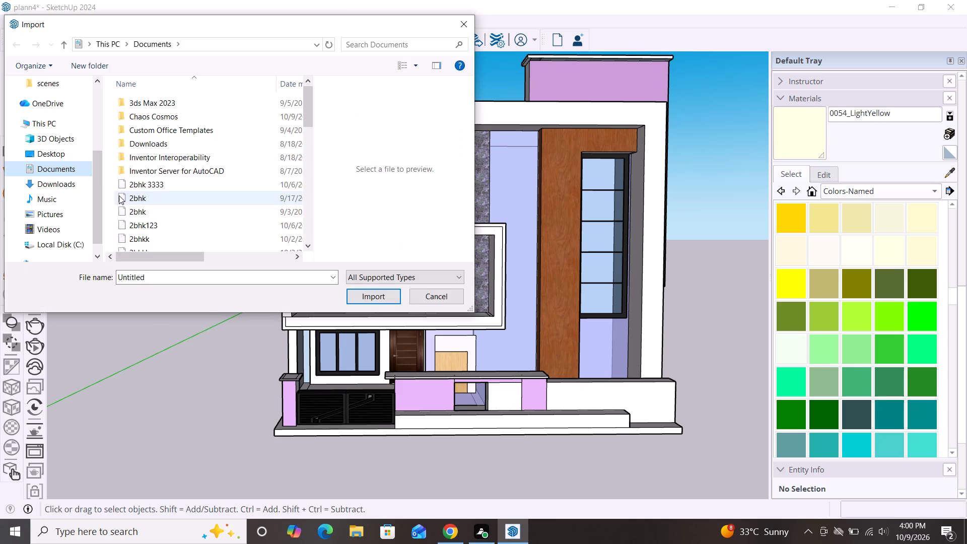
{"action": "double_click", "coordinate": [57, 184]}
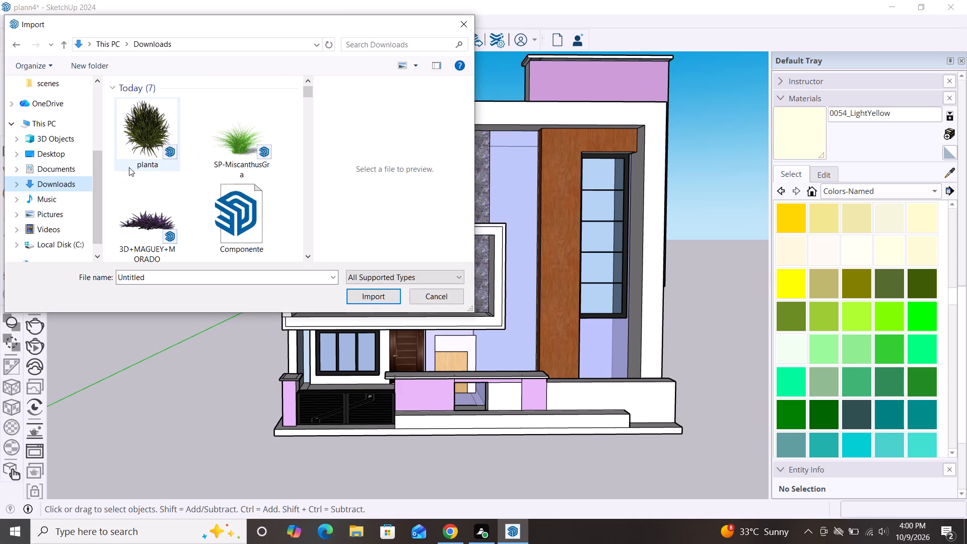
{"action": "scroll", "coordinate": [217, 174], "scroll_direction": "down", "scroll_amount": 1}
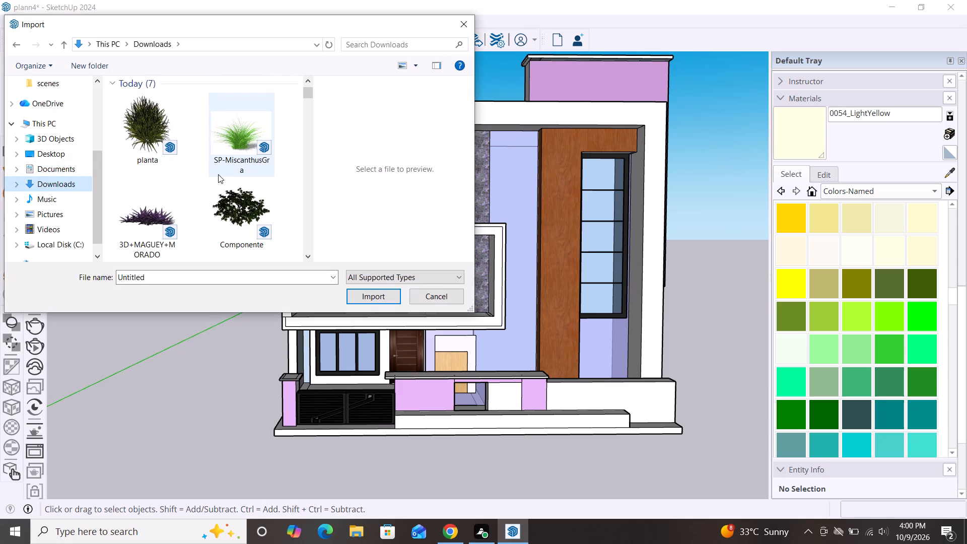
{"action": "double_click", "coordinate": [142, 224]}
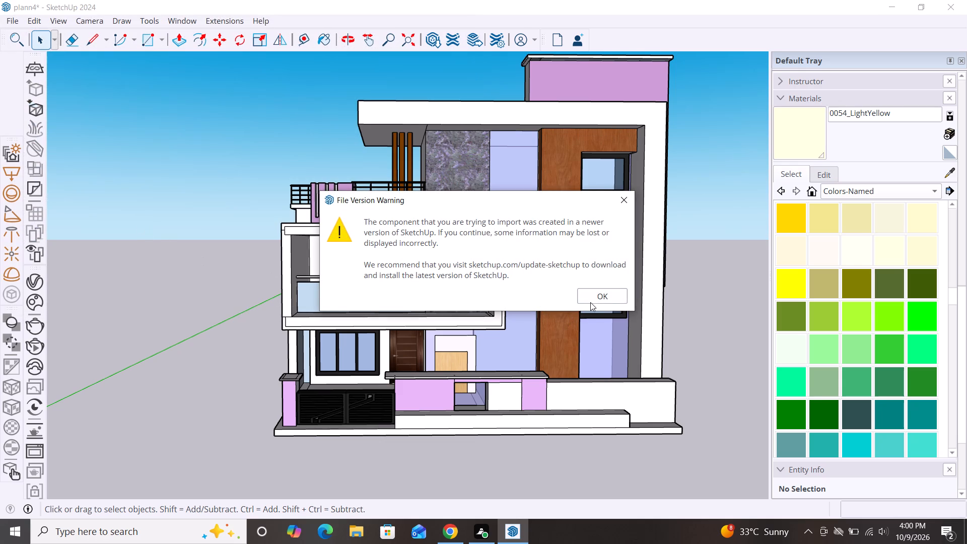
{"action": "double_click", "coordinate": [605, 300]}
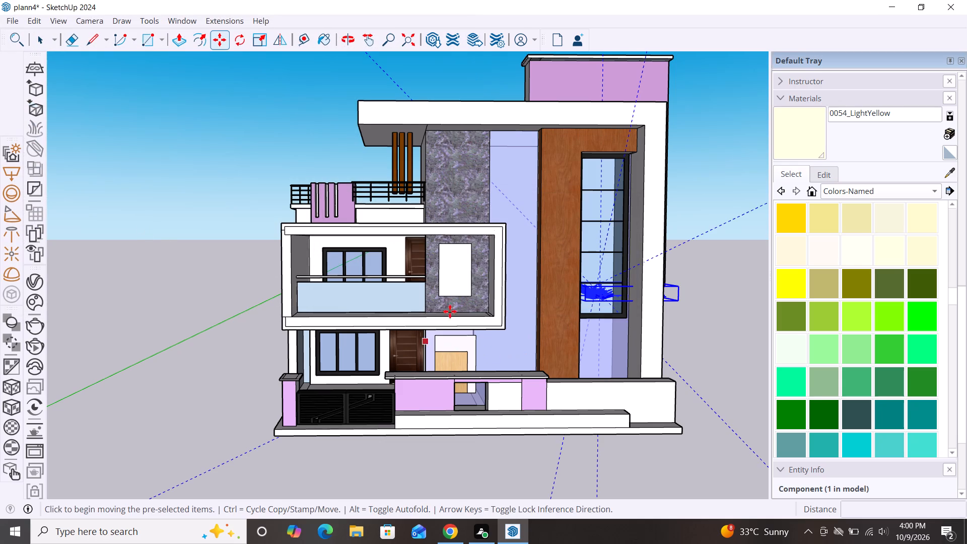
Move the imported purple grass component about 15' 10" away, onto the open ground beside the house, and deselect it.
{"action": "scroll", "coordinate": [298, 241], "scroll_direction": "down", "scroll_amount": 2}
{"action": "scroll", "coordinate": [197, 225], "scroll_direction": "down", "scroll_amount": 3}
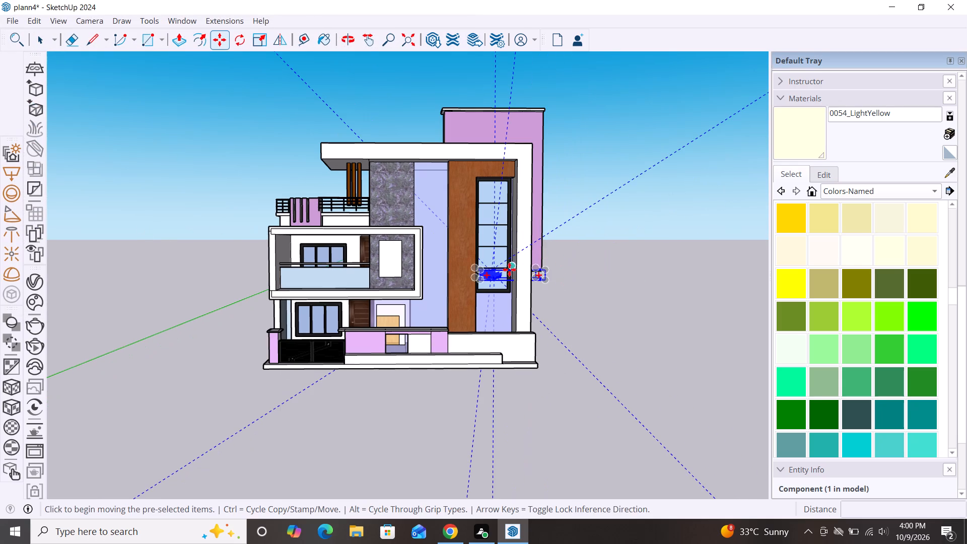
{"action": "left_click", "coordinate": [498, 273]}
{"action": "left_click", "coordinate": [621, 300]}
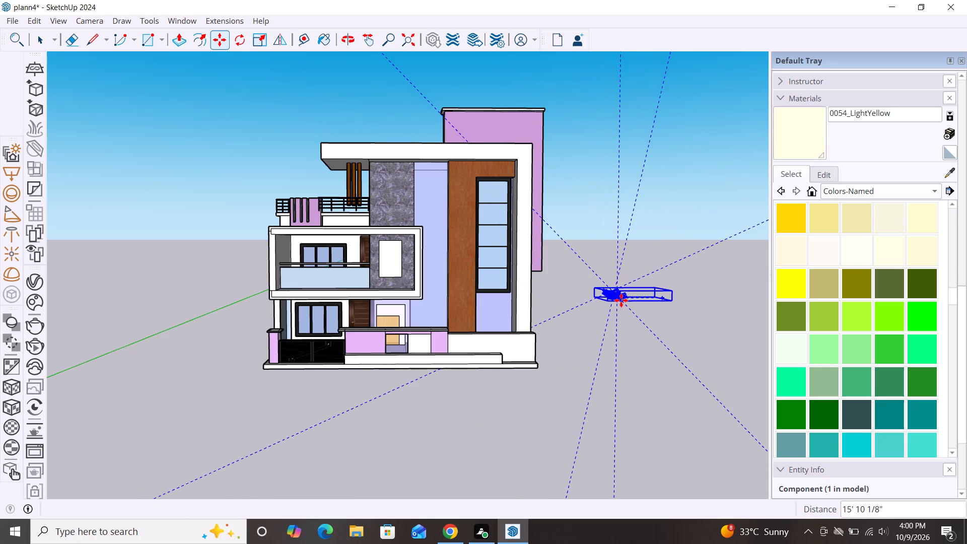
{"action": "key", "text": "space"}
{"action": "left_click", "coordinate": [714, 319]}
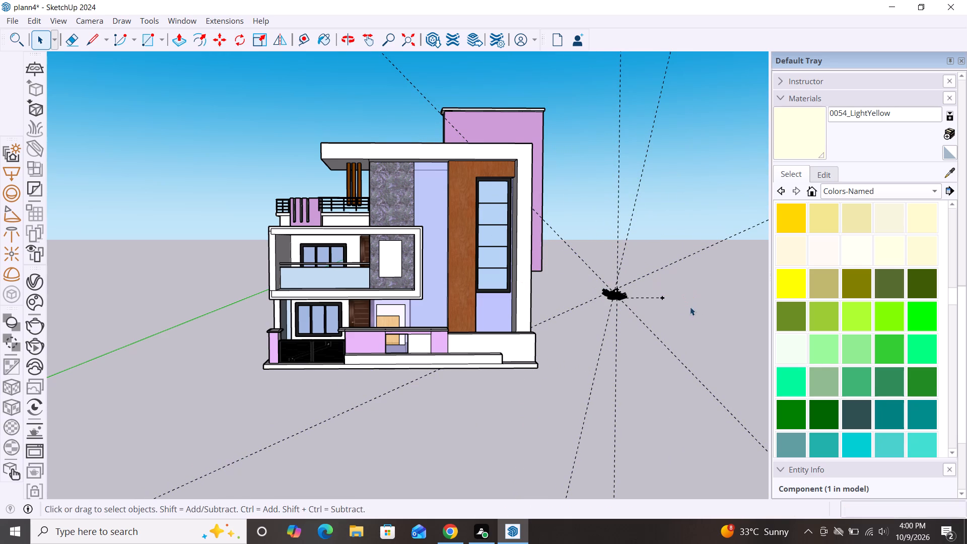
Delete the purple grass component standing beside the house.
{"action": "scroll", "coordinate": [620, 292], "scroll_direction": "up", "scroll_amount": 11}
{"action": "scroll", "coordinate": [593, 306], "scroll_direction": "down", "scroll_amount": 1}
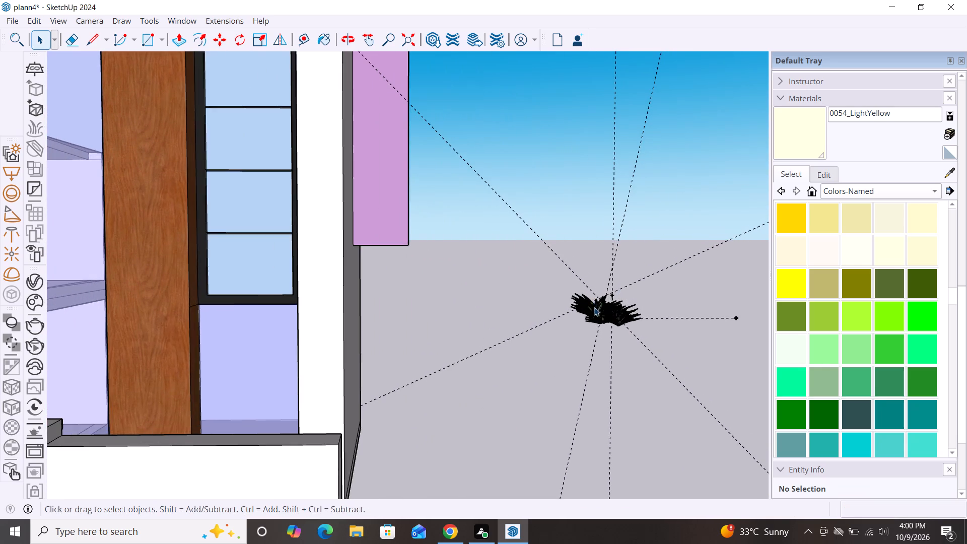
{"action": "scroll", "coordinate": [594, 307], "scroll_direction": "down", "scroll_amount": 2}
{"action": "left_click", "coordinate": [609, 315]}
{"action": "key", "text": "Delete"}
Import the green grass model SP-MiscanthusGra from the Downloads folder and place it on the ground in front of the house.
{"action": "scroll", "coordinate": [613, 306], "scroll_direction": "down", "scroll_amount": 4}
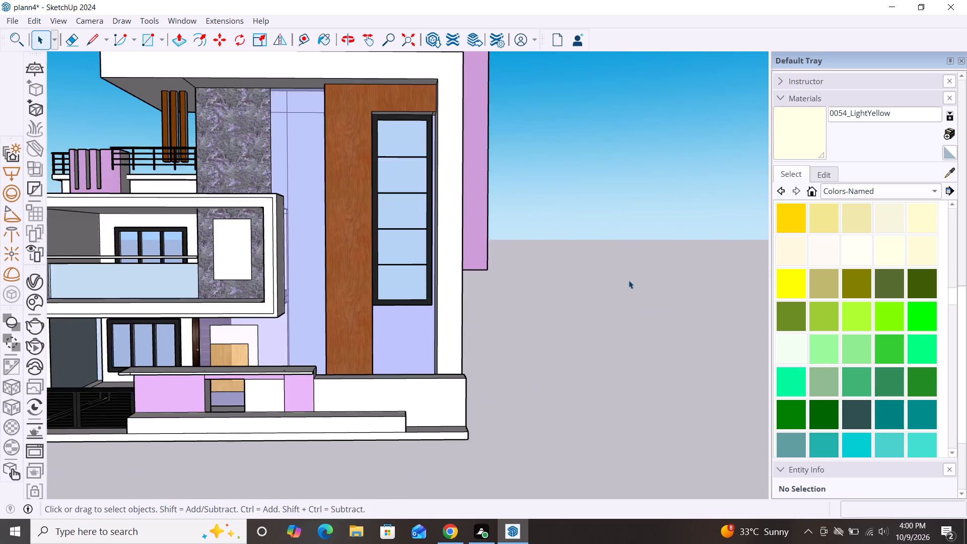
{"action": "scroll", "coordinate": [629, 280], "scroll_direction": "down", "scroll_amount": 3}
{"action": "left_click", "coordinate": [6, 17]}
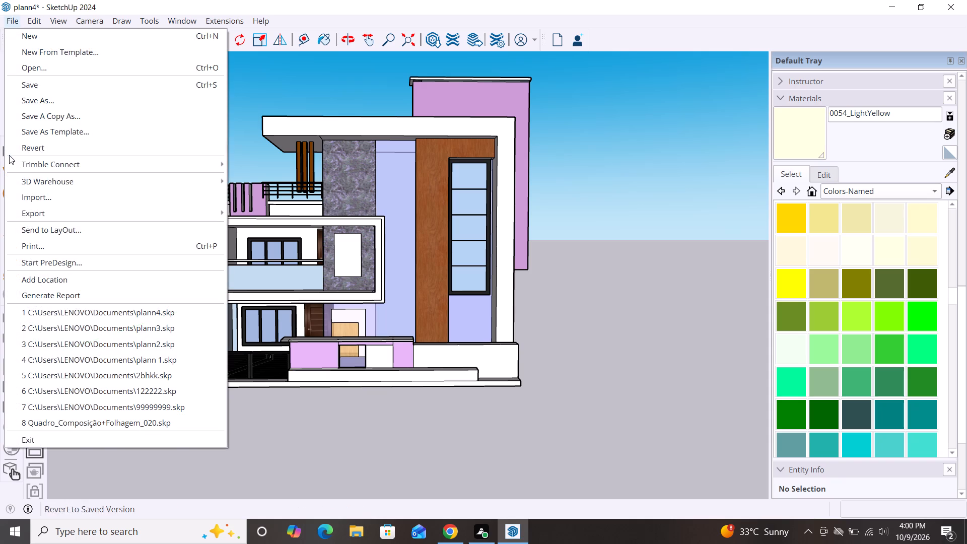
{"action": "left_click", "coordinate": [46, 199]}
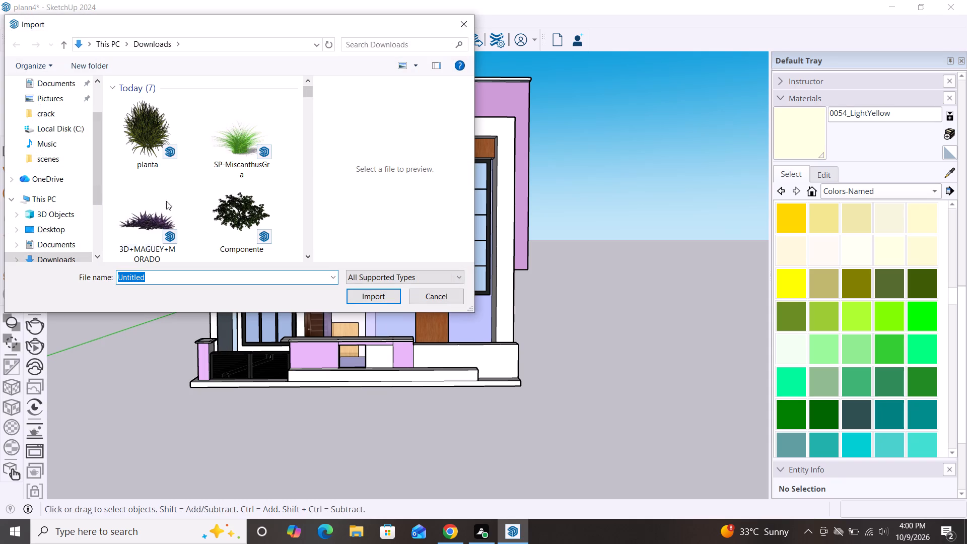
{"action": "double_click", "coordinate": [249, 160]}
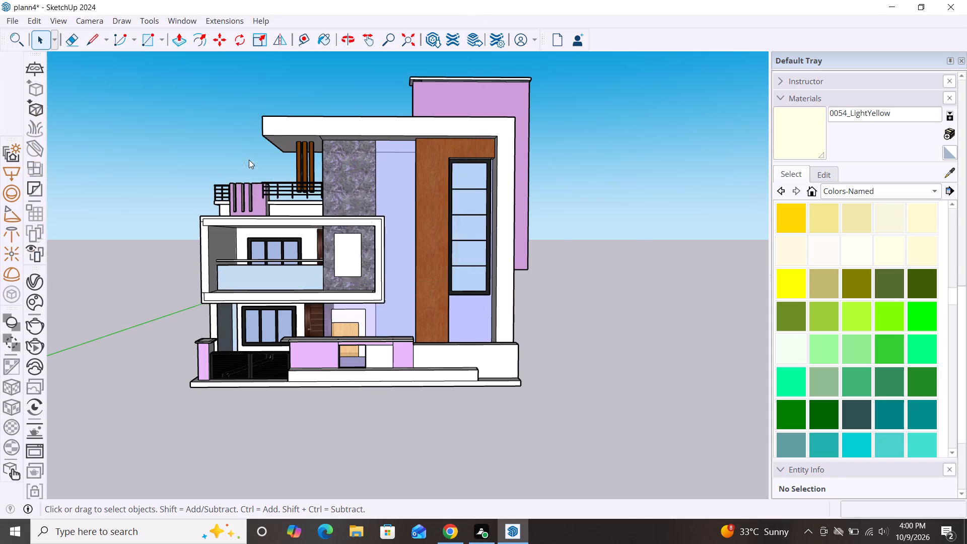
{"action": "left_click", "coordinate": [590, 301]}
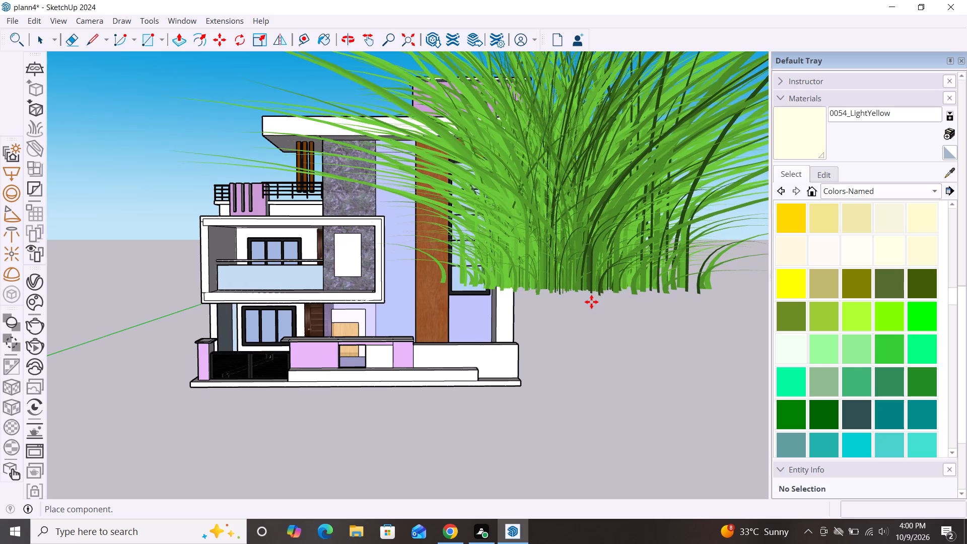
{"action": "scroll", "coordinate": [364, 288], "scroll_direction": "down", "scroll_amount": 4}
{"action": "scroll", "coordinate": [286, 269], "scroll_direction": "down", "scroll_amount": 3}
{"action": "scroll", "coordinate": [229, 257], "scroll_direction": "down", "scroll_amount": 2}
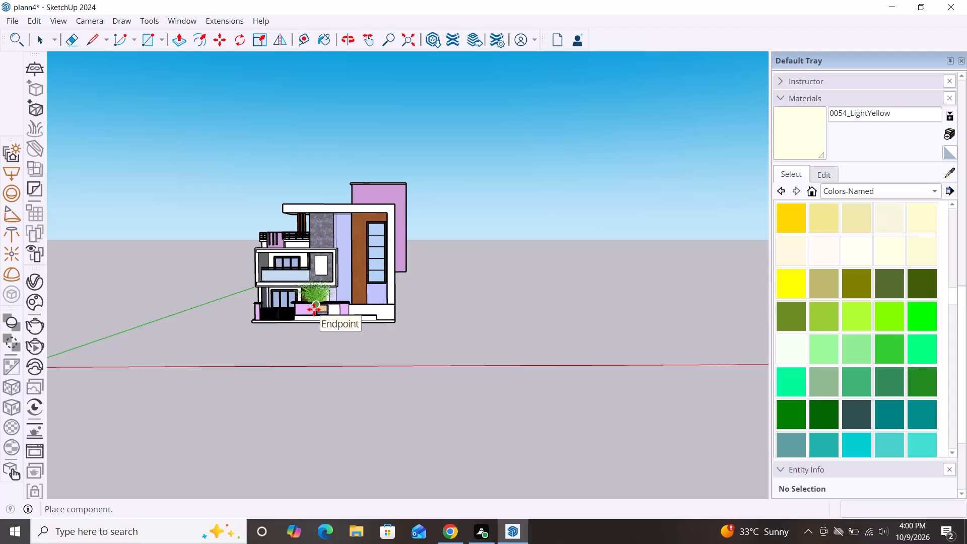
{"action": "scroll", "coordinate": [314, 309], "scroll_direction": "up", "scroll_amount": 8}
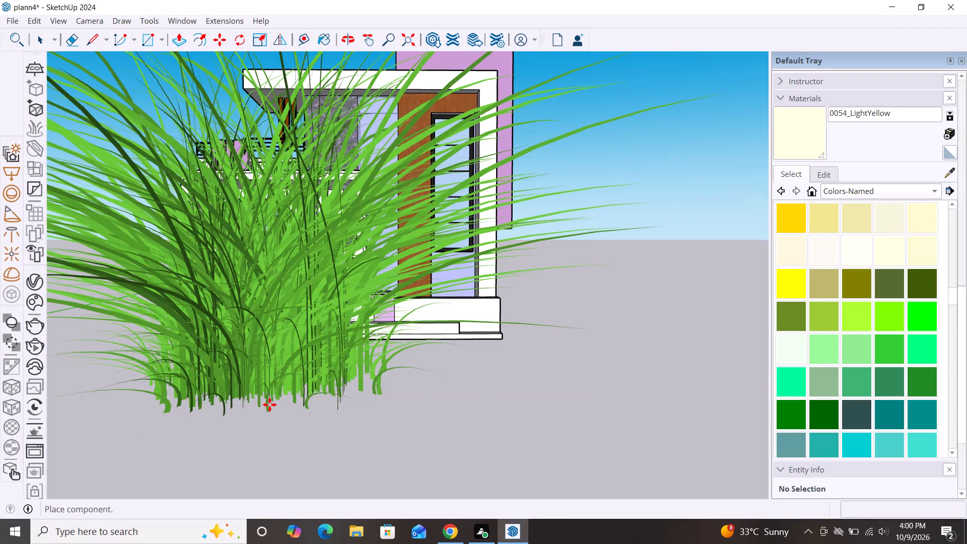
{"action": "left_click", "coordinate": [269, 404]}
Scale the green grass component down along the red axis so its bounding box is narrower.
{"action": "key", "text": "s"}
{"action": "scroll", "coordinate": [485, 349], "scroll_direction": "down", "scroll_amount": 4}
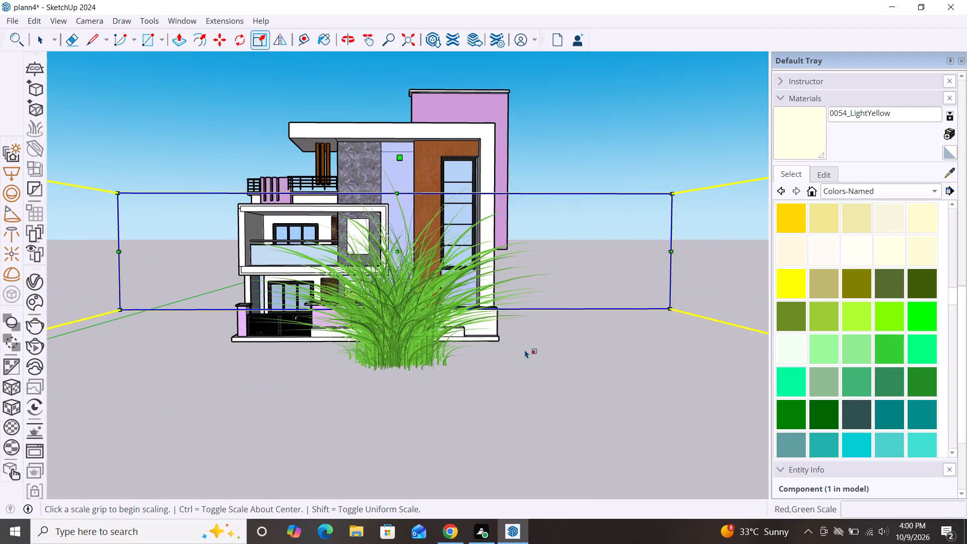
{"action": "scroll", "coordinate": [540, 348], "scroll_direction": "down", "scroll_amount": 2}
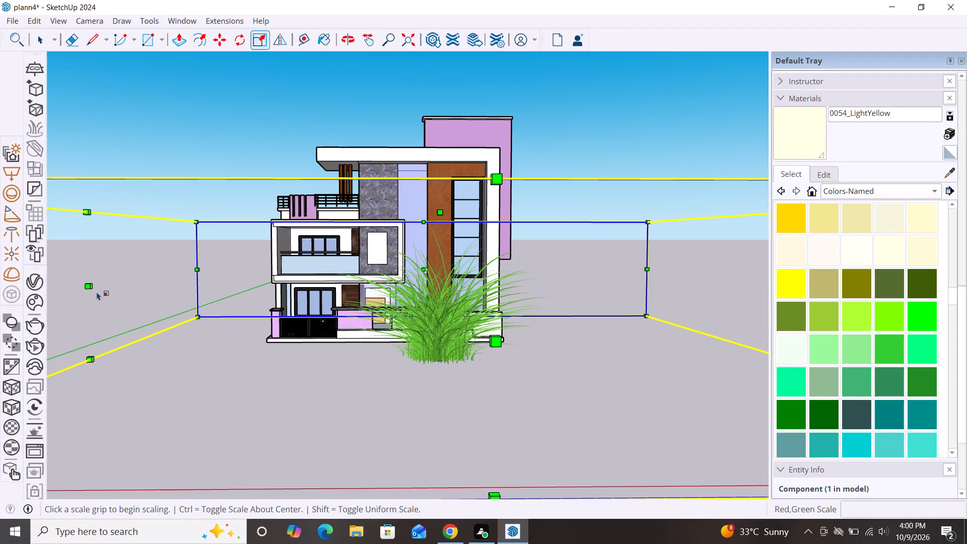
{"action": "left_click_drag", "start_coordinate": [91, 289], "coordinate": [191, 316]}
{"action": "left_click", "coordinate": [196, 319]}
{"action": "left_click_drag", "start_coordinate": [200, 320], "coordinate": [281, 335]}
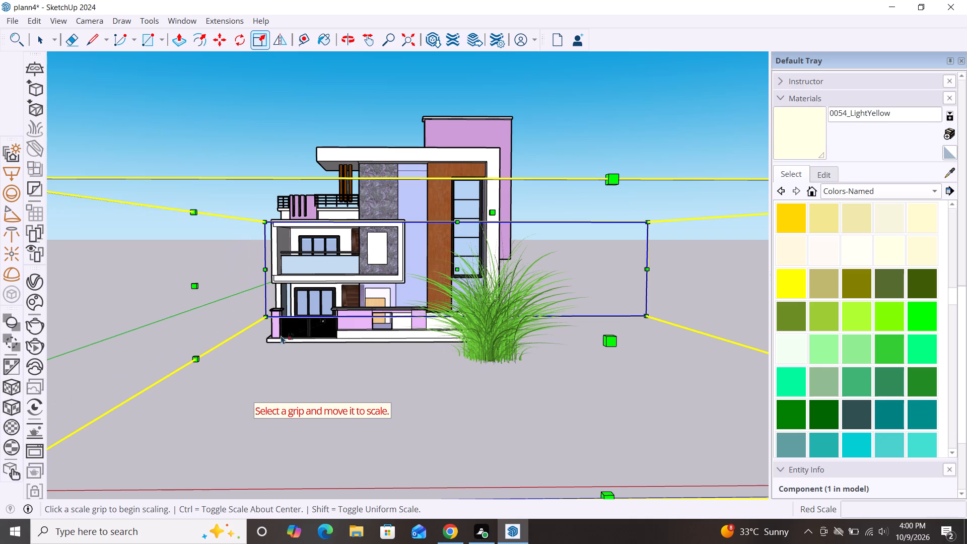
{"action": "left_click_drag", "start_coordinate": [281, 335], "coordinate": [326, 338]}
{"action": "left_click_drag", "start_coordinate": [327, 338], "coordinate": [348, 345]}
{"action": "left_click", "coordinate": [348, 345]}
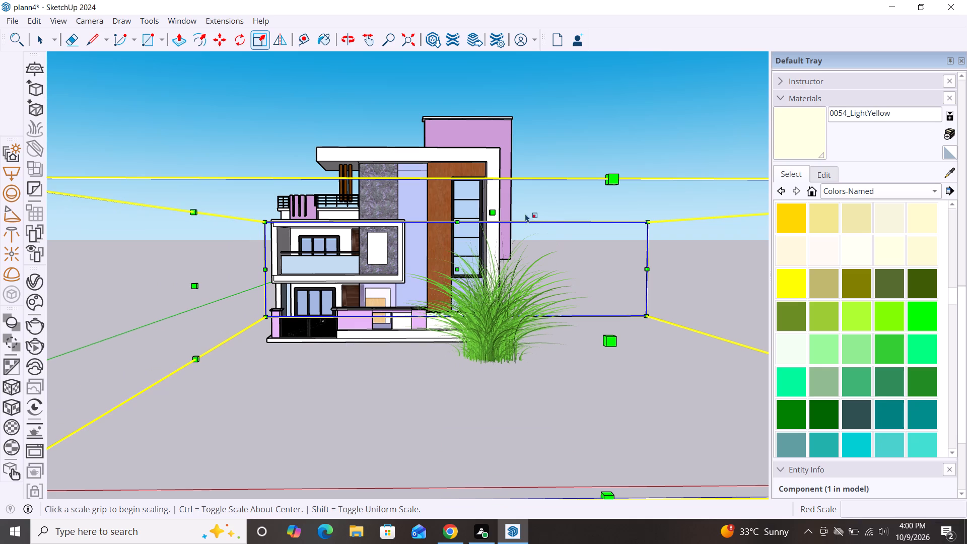
Scale the green grass component down along the blue axis to reduce its height.
{"action": "left_click_drag", "start_coordinate": [495, 214], "coordinate": [507, 287]}
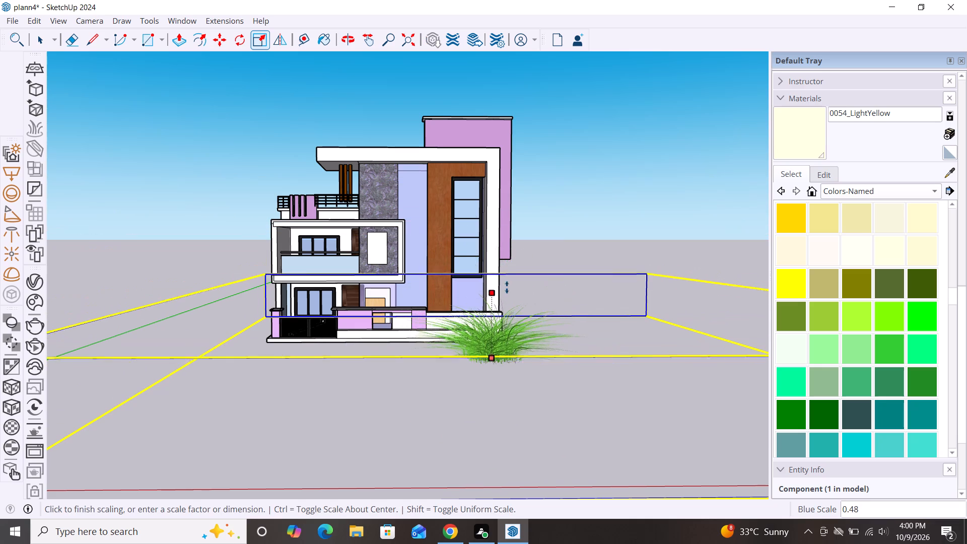
{"action": "left_click_drag", "start_coordinate": [507, 287], "coordinate": [501, 239]}
{"action": "left_click", "coordinate": [501, 239]}
{"action": "scroll", "coordinate": [331, 236], "scroll_direction": "down", "scroll_amount": 3}
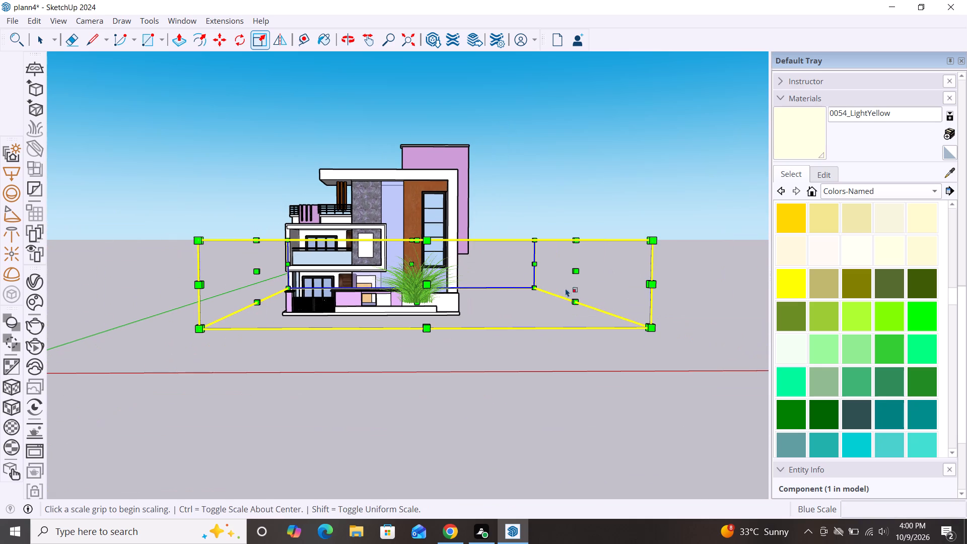
Scale the green grass component to about 0.75 along the red axis and reduce its height along the blue axis.
{"action": "left_click_drag", "start_coordinate": [574, 270], "coordinate": [472, 277]}
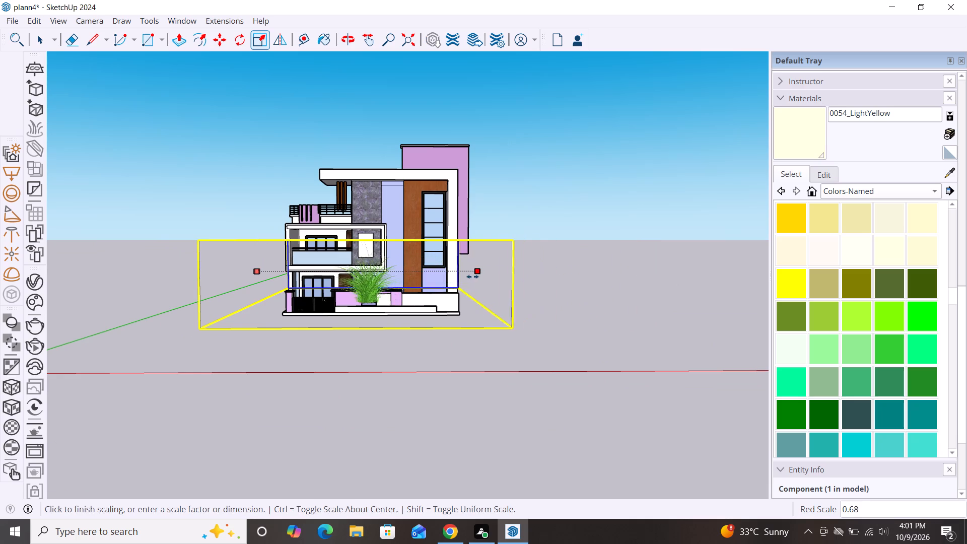
{"action": "left_click_drag", "start_coordinate": [472, 277], "coordinate": [444, 281]}
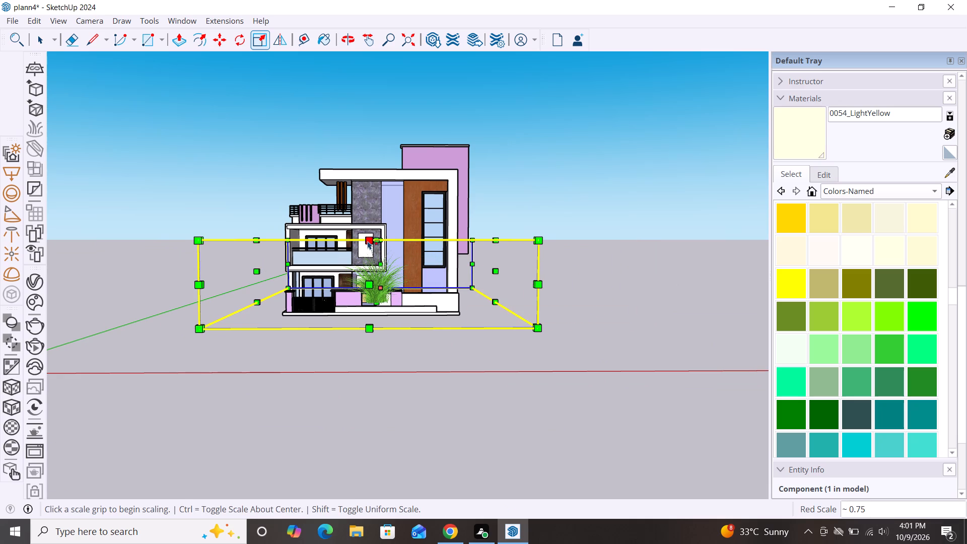
{"action": "left_click_drag", "start_coordinate": [378, 245], "coordinate": [380, 259]}
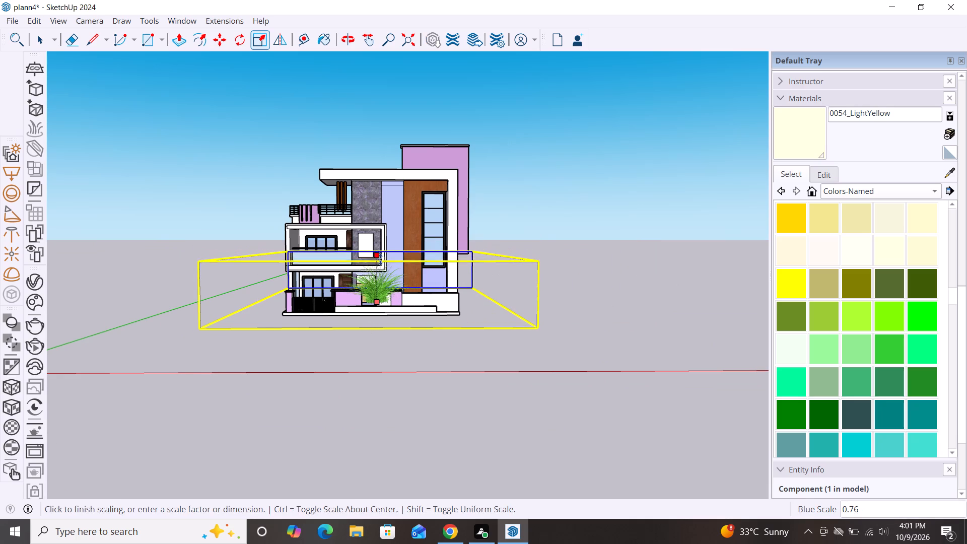
{"action": "left_click_drag", "start_coordinate": [380, 259], "coordinate": [379, 263]}
{"action": "left_click", "coordinate": [379, 263]}
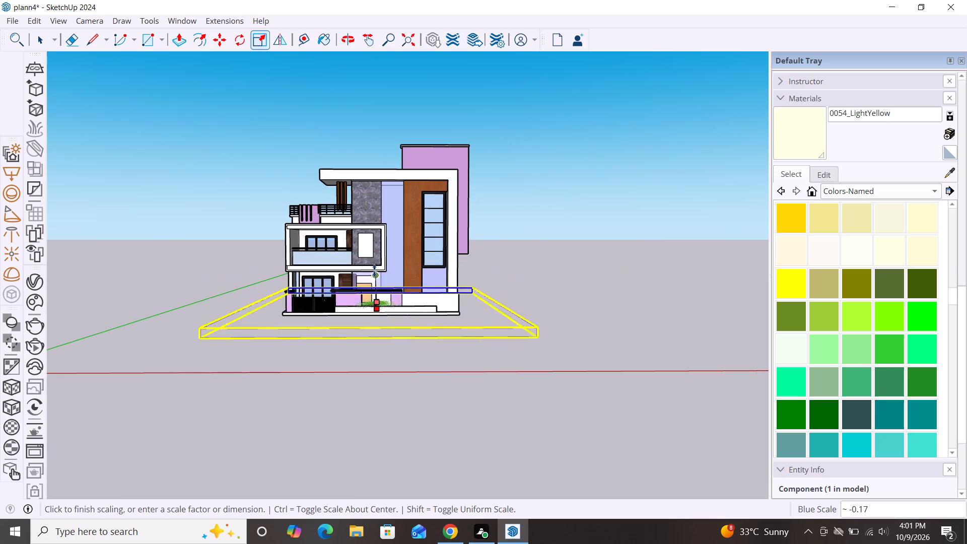
{"action": "left_click", "coordinate": [378, 253]}
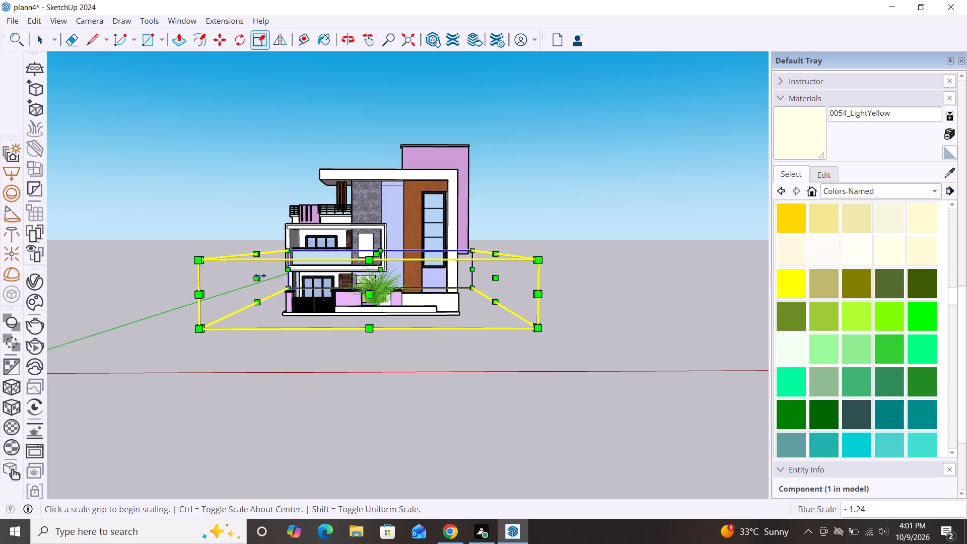
Narrow the grass component further along the red axis from its opposite side, lower its height again, and deselect it.
{"action": "left_click_drag", "start_coordinate": [260, 276], "coordinate": [343, 274]}
{"action": "double_click", "coordinate": [343, 274]}
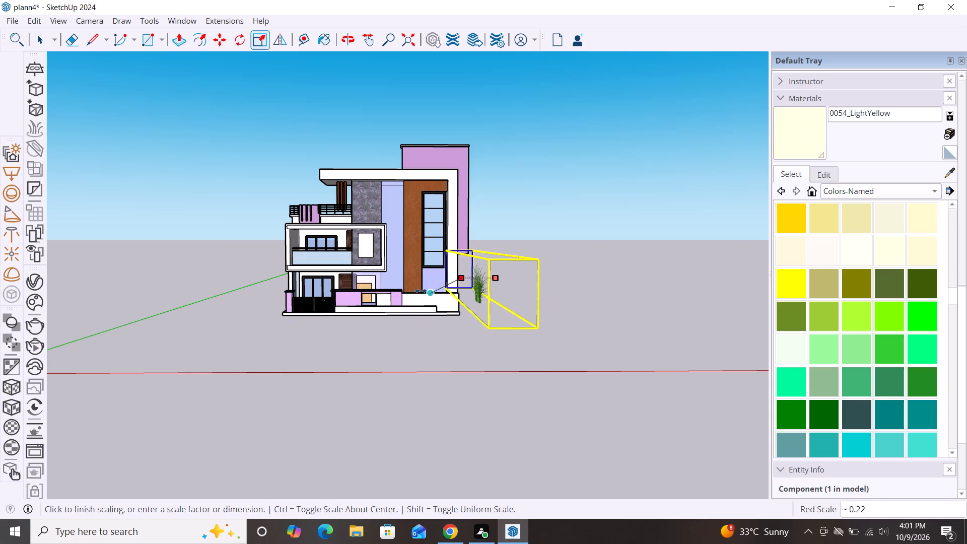
{"action": "left_click", "coordinate": [348, 280]}
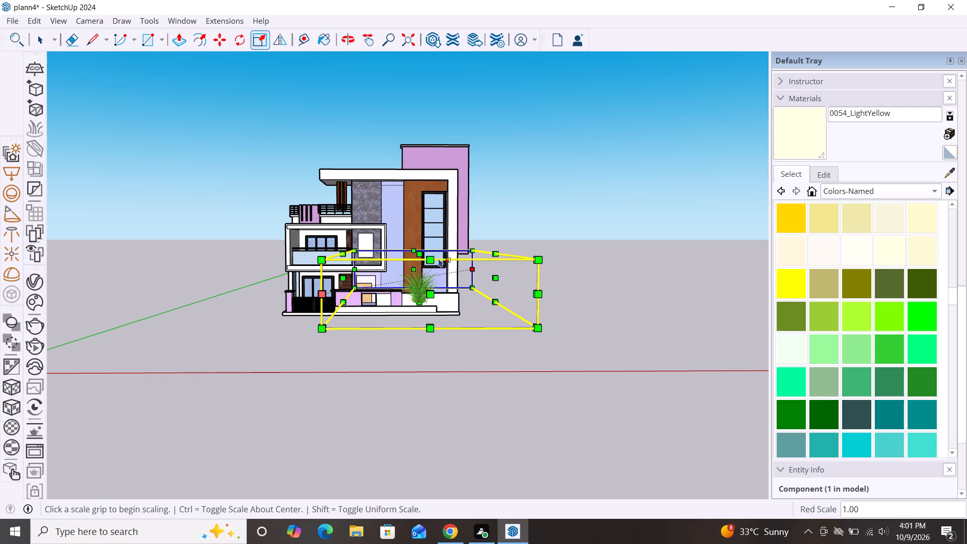
{"action": "left_click_drag", "start_coordinate": [420, 249], "coordinate": [424, 266]}
{"action": "key", "text": "space"}
{"action": "left_click", "coordinate": [586, 280]}
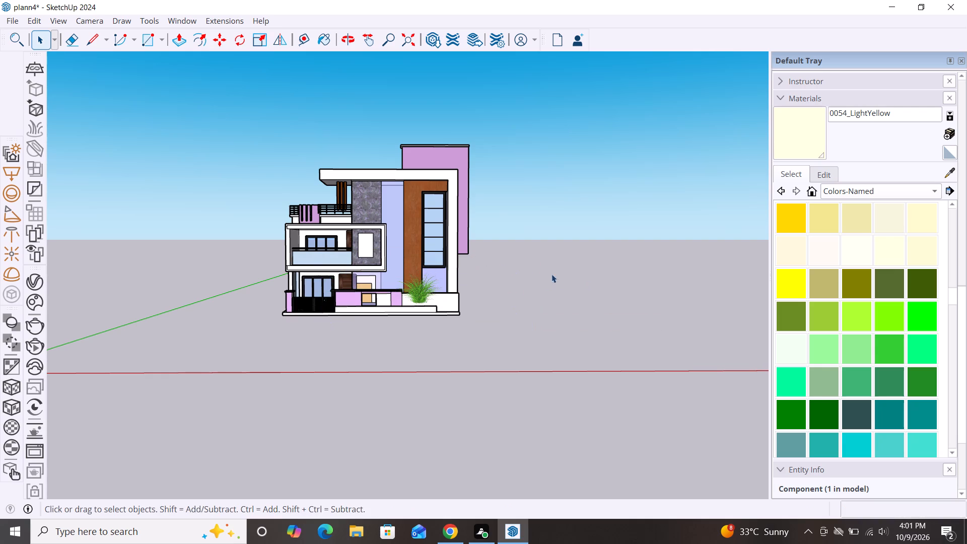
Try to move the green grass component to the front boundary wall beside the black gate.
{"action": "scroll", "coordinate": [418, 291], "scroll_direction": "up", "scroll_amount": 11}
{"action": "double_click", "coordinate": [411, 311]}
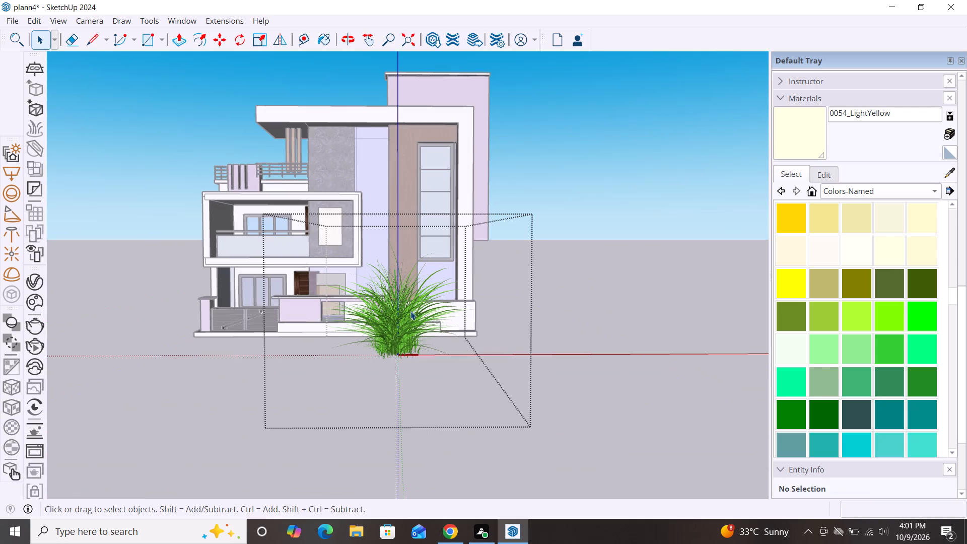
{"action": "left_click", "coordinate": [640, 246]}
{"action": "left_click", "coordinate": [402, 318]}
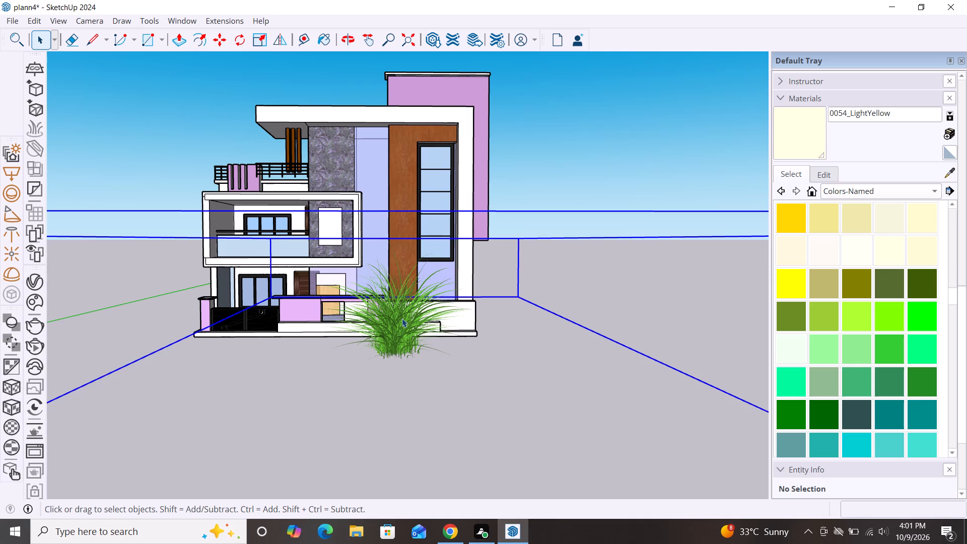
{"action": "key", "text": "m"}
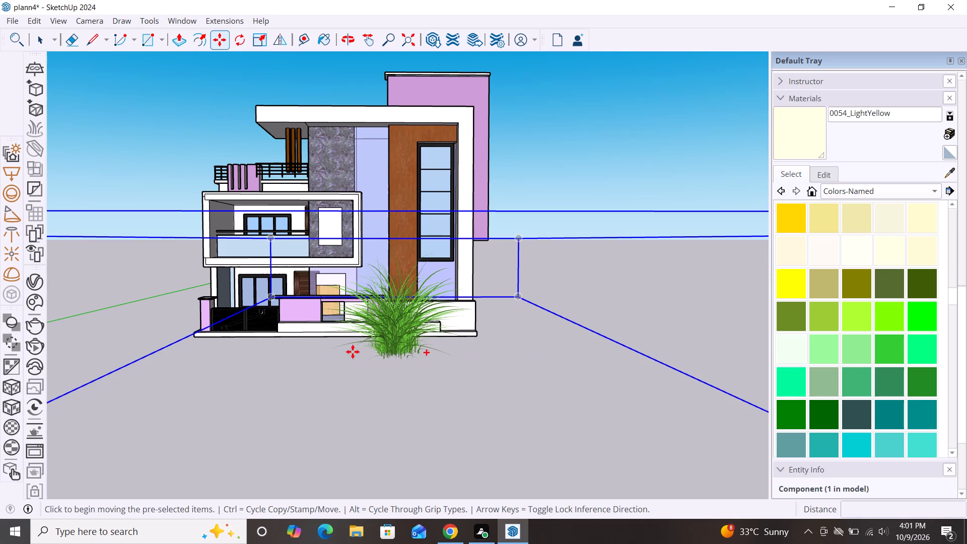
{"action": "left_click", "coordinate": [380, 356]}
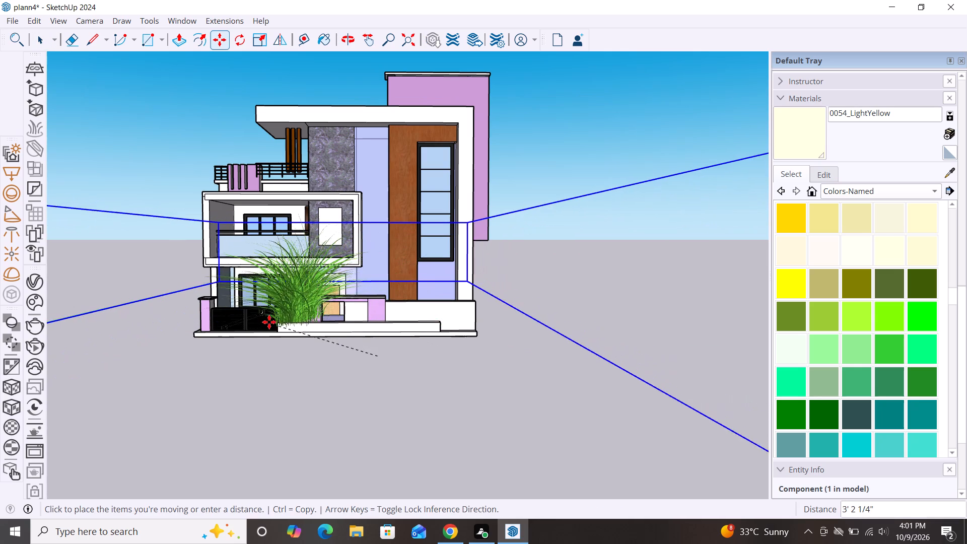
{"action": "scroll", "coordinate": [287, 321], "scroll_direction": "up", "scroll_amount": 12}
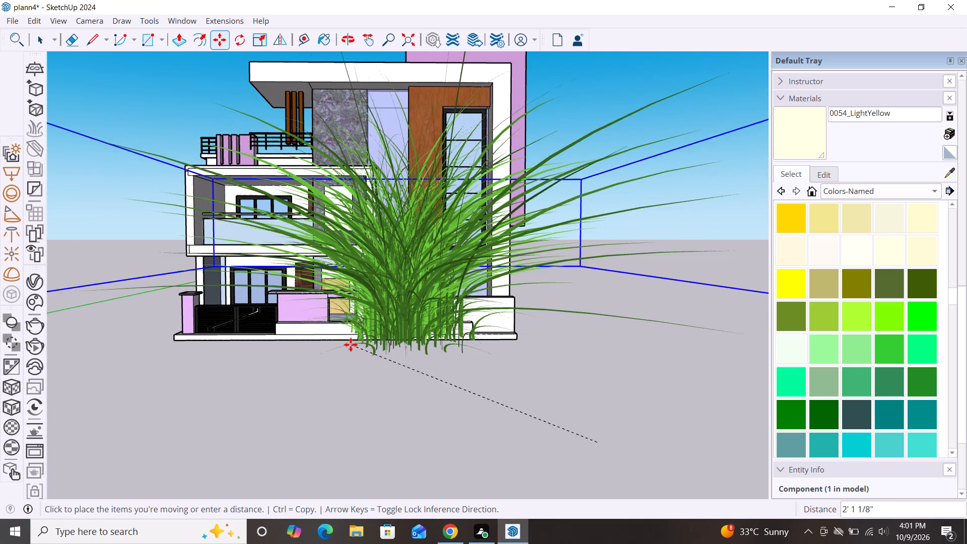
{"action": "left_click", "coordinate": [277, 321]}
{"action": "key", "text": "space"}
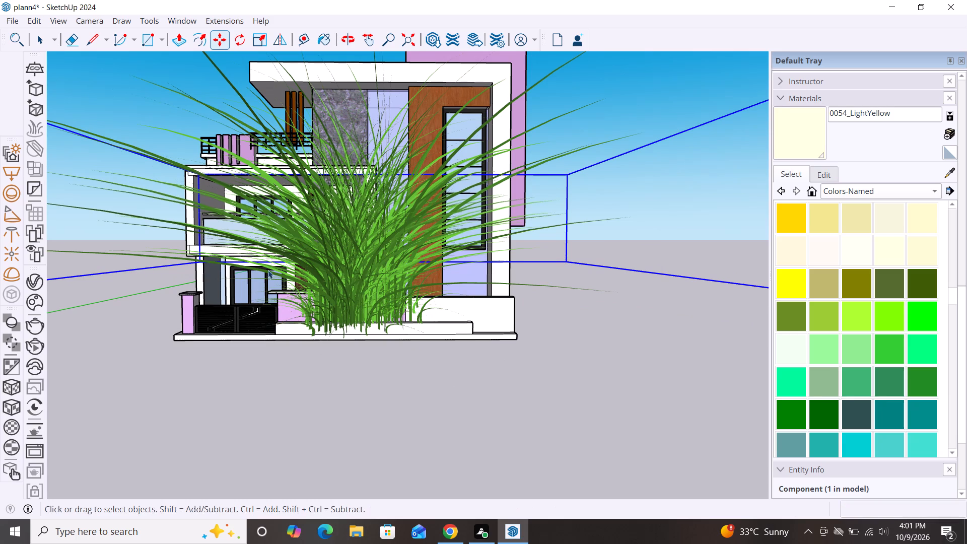
Scale the green grass component to about 0.23 along the green axis to shorten its long bounding box.
{"action": "scroll", "coordinate": [253, 224], "scroll_direction": "down", "scroll_amount": 17}
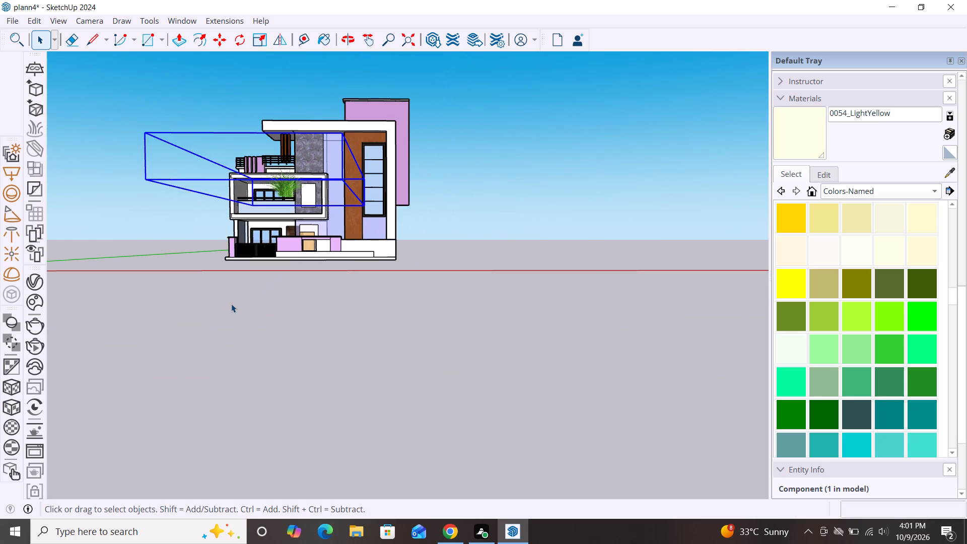
{"action": "middle_click_drag", "start_coordinate": [231, 304], "coordinate": [499, 339], "text": "alt"}
{"action": "scroll", "coordinate": [294, 244], "scroll_direction": "down", "scroll_amount": 2}
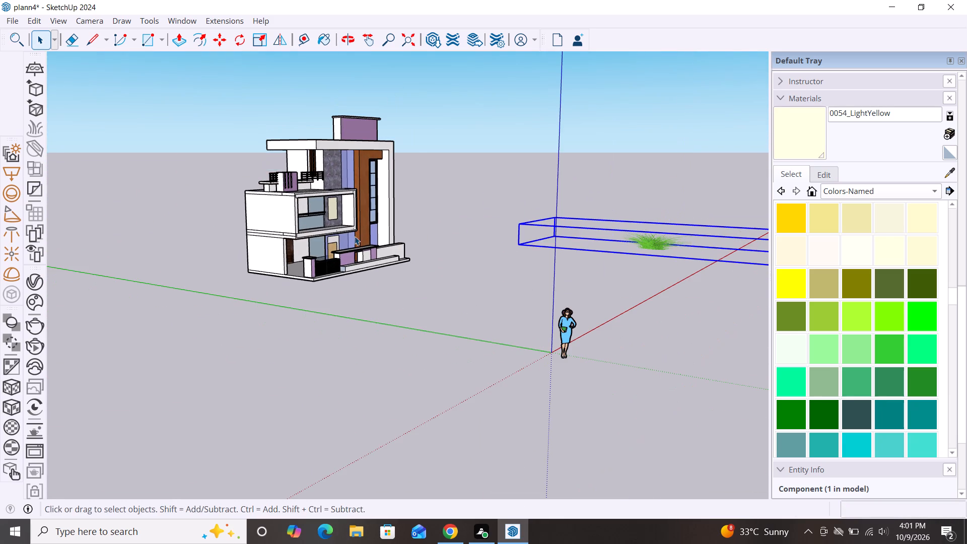
{"action": "middle_click_drag", "start_coordinate": [524, 330], "coordinate": [245, 277], "text": "alt"}
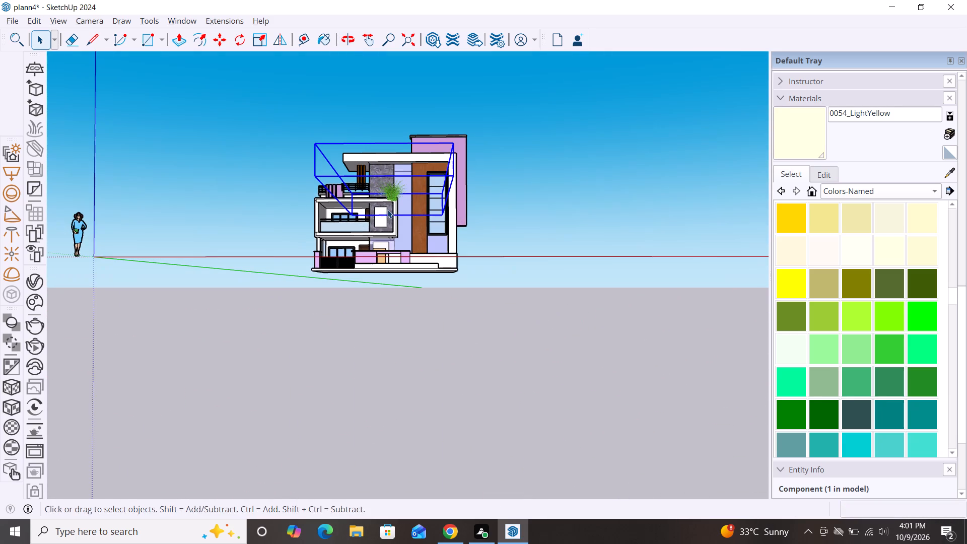
{"action": "middle_click_drag", "start_coordinate": [387, 210], "coordinate": [365, 355], "text": "alt"}
{"action": "scroll", "coordinate": [380, 343], "scroll_direction": "up", "scroll_amount": 3}
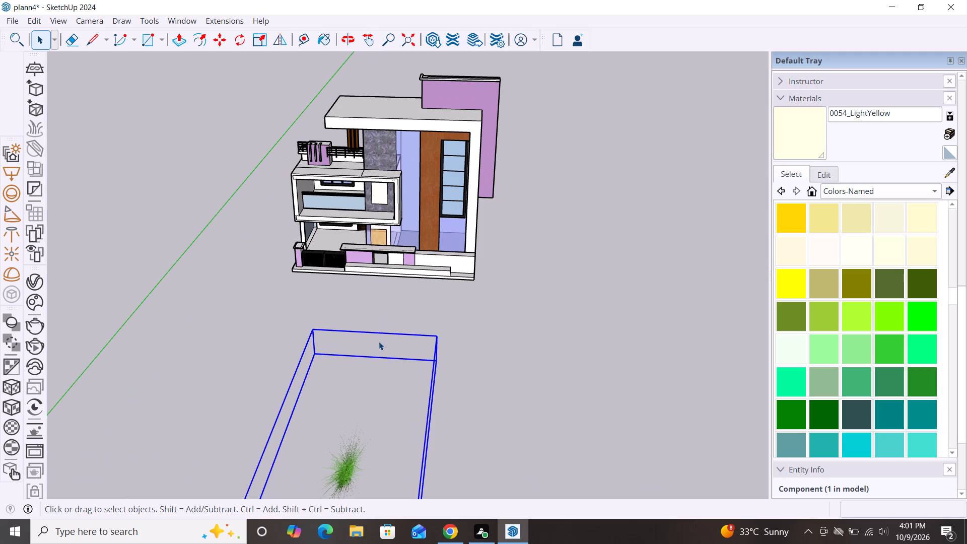
{"action": "scroll", "coordinate": [375, 322], "scroll_direction": "down", "scroll_amount": 3}
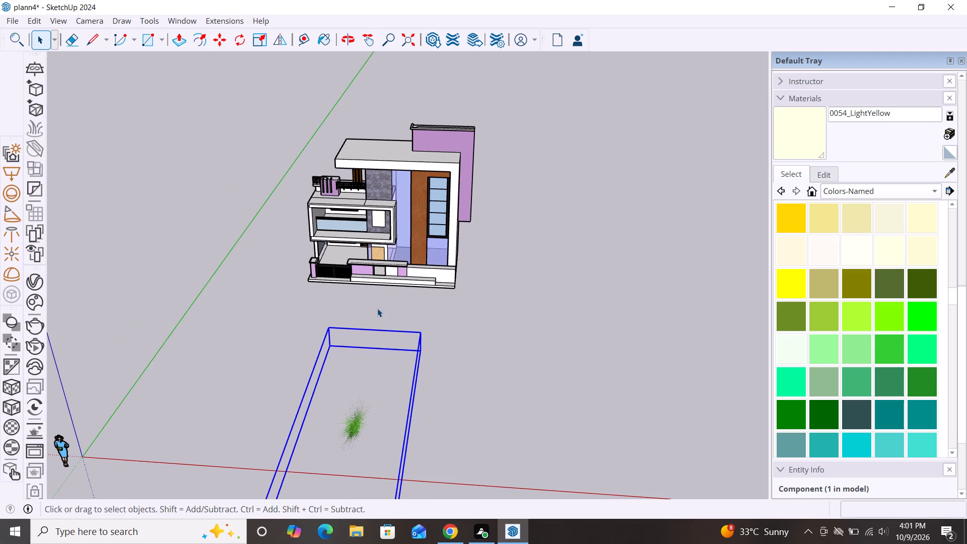
{"action": "key", "text": "s"}
{"action": "scroll", "coordinate": [390, 295], "scroll_direction": "down", "scroll_amount": 3}
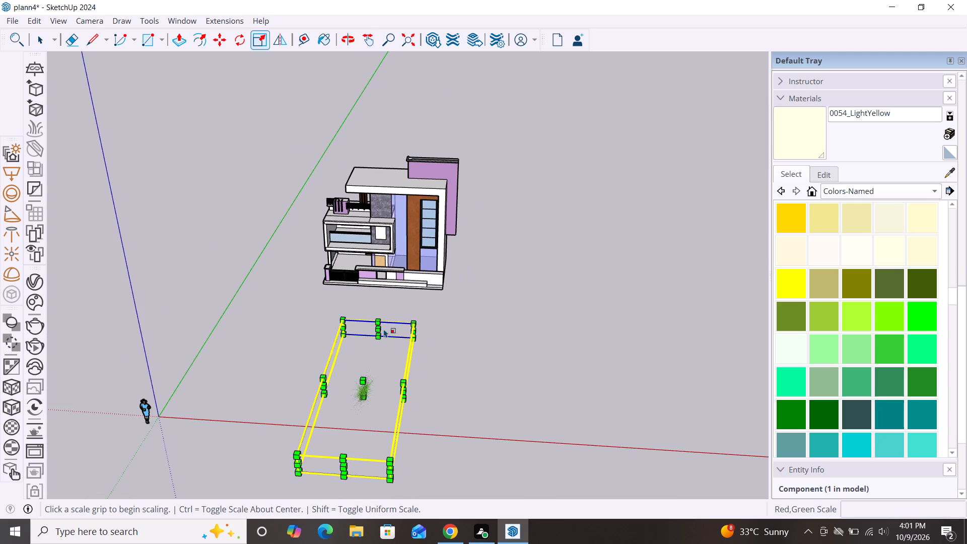
{"action": "left_click_drag", "start_coordinate": [380, 329], "coordinate": [357, 401]}
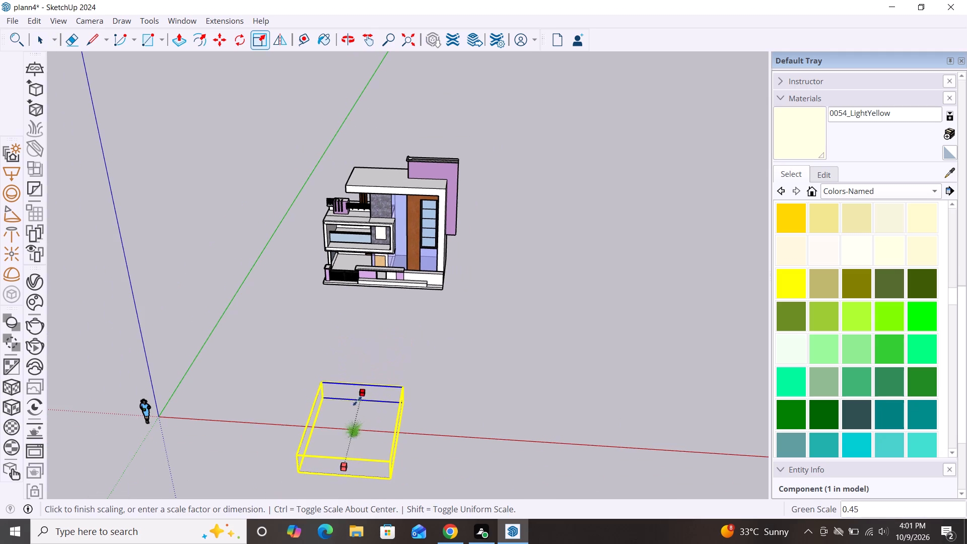
{"action": "left_click_drag", "start_coordinate": [357, 401], "coordinate": [363, 430]}
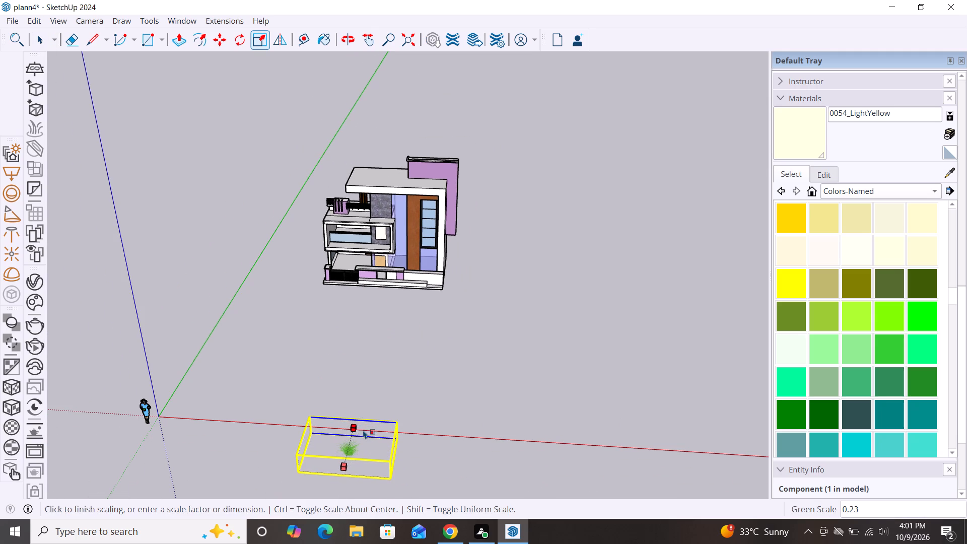
{"action": "left_click", "coordinate": [363, 430]}
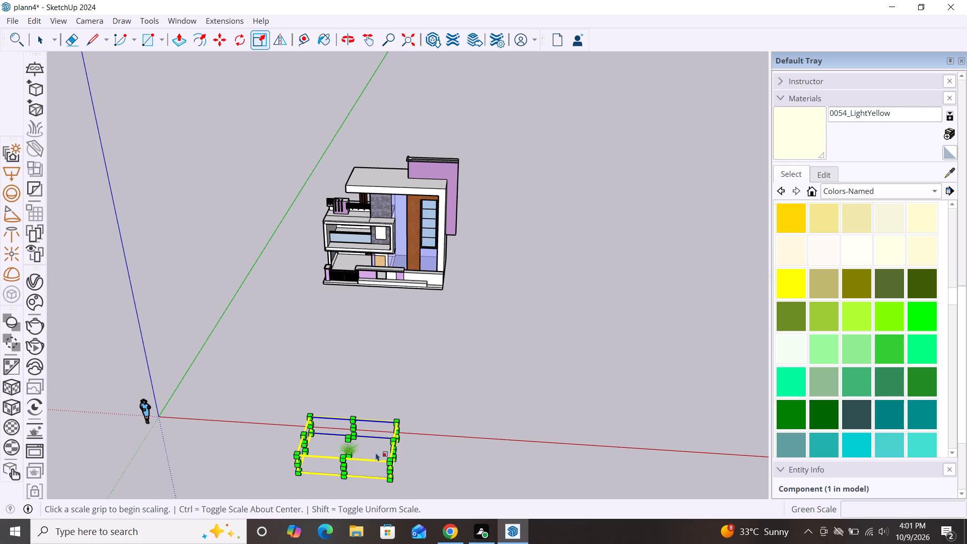
Move the green grass component onto the low front ledge, against the purple boundary wall panel beside the black gate.
{"action": "key", "text": "m"}
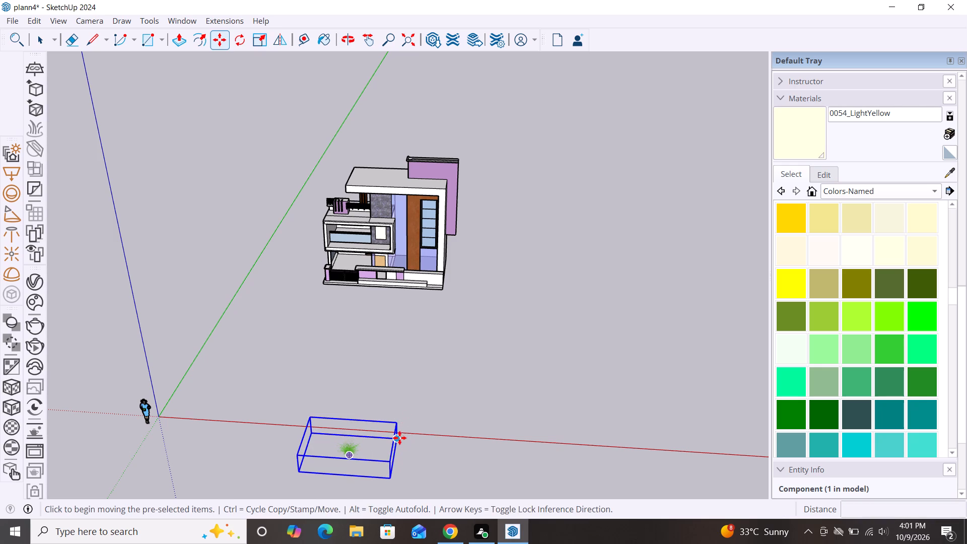
{"action": "left_click", "coordinate": [398, 441]}
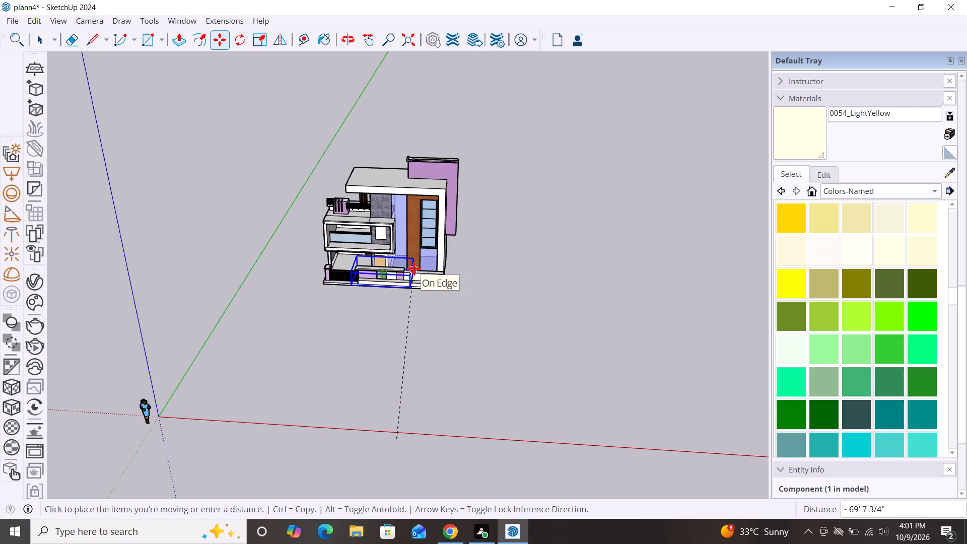
{"action": "scroll", "coordinate": [423, 258], "scroll_direction": "up", "scroll_amount": 12}
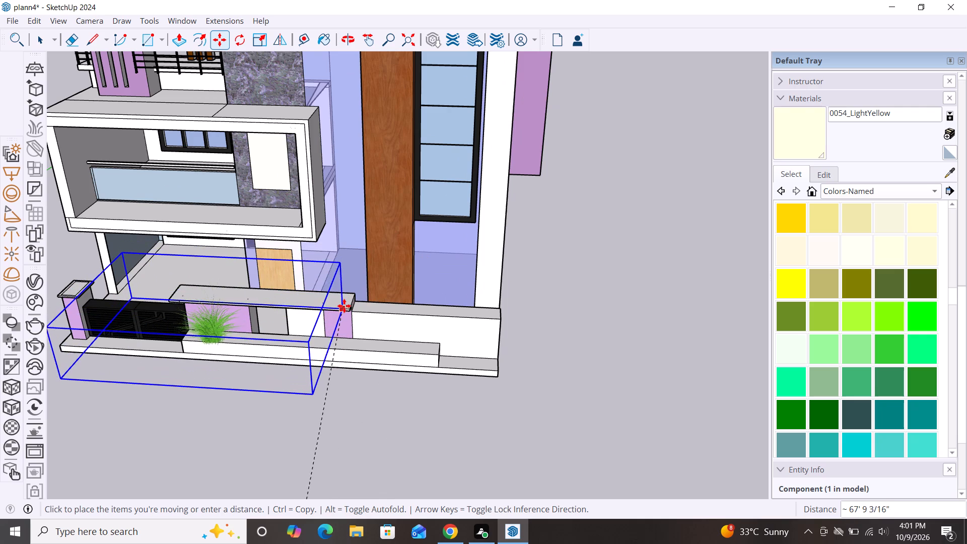
{"action": "double_click", "coordinate": [344, 306]}
{"action": "key", "text": "space"}
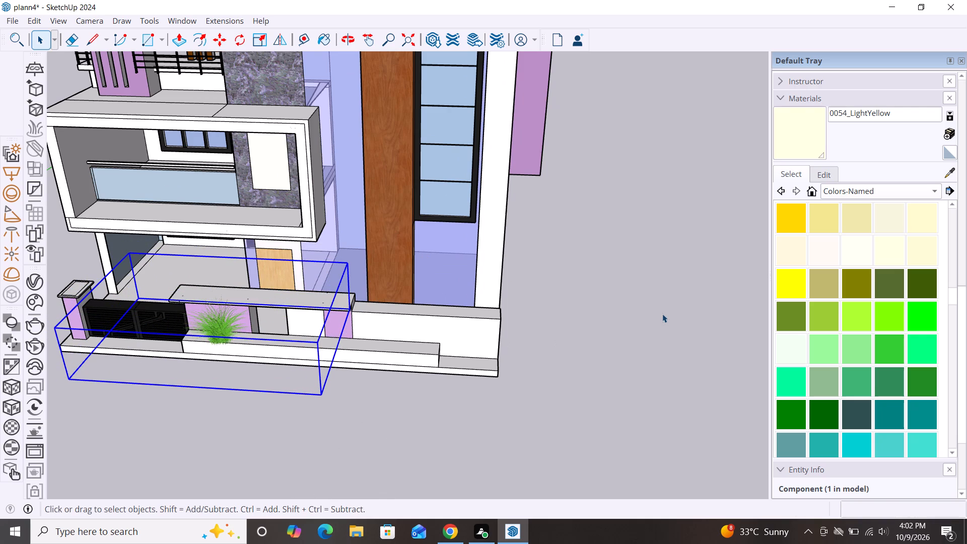
{"action": "left_click", "coordinate": [662, 314]}
Copy the green grass component about 2' 3" along the front boundary wall, beside the original clump.
{"action": "scroll", "coordinate": [566, 311], "scroll_direction": "down", "scroll_amount": 2}
{"action": "scroll", "coordinate": [279, 333], "scroll_direction": "up", "scroll_amount": 5}
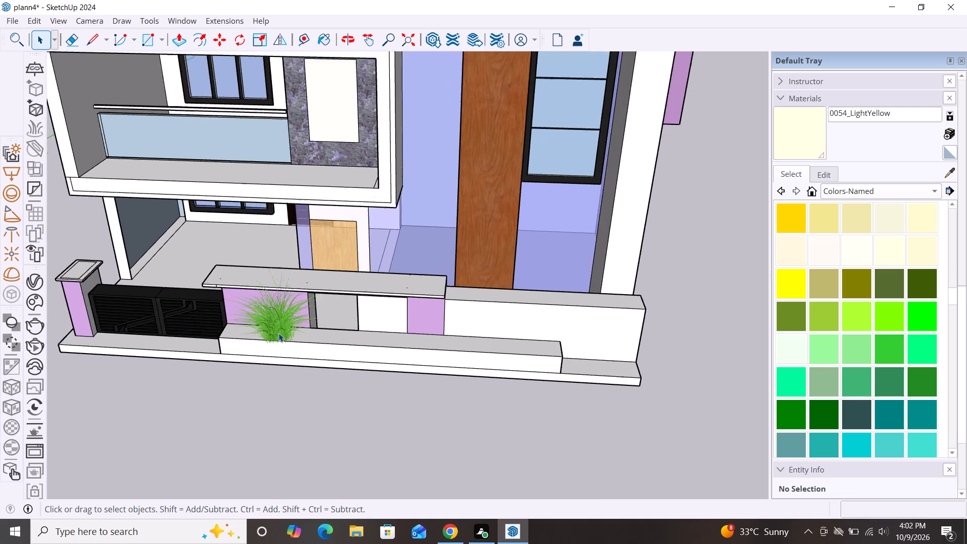
{"action": "scroll", "coordinate": [279, 333], "scroll_direction": "up", "scroll_amount": 4}
{"action": "left_click", "coordinate": [282, 329]}
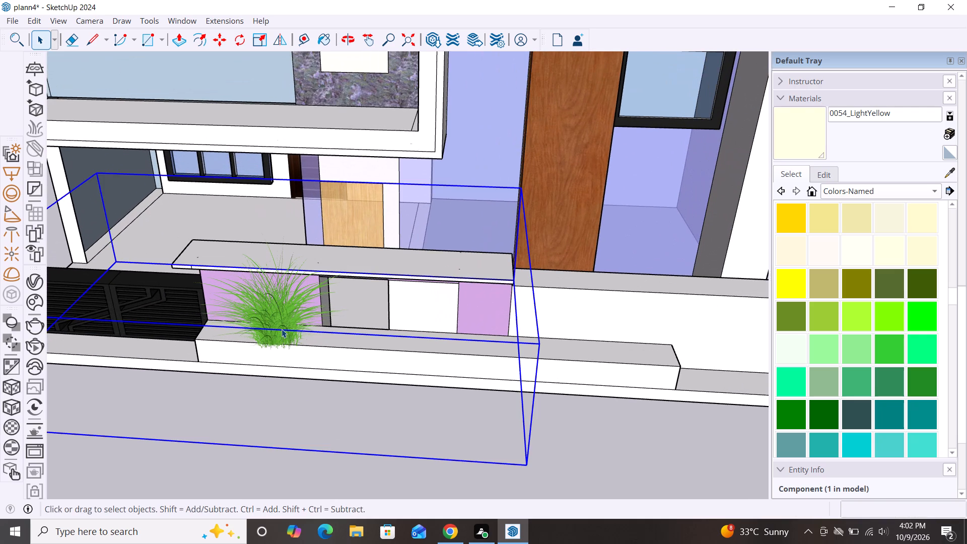
{"action": "key", "text": "m"}
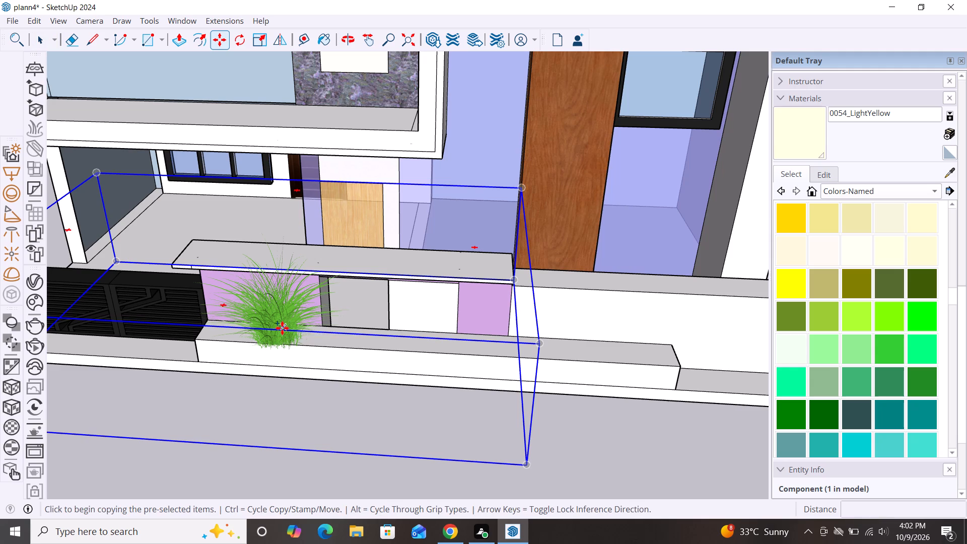
{"action": "left_click", "coordinate": [306, 337]}
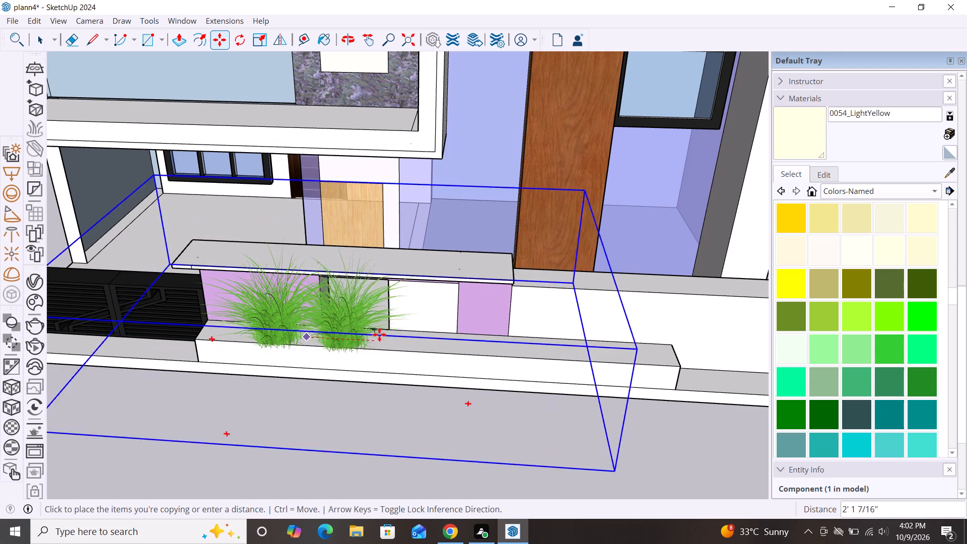
{"action": "double_click", "coordinate": [376, 318]}
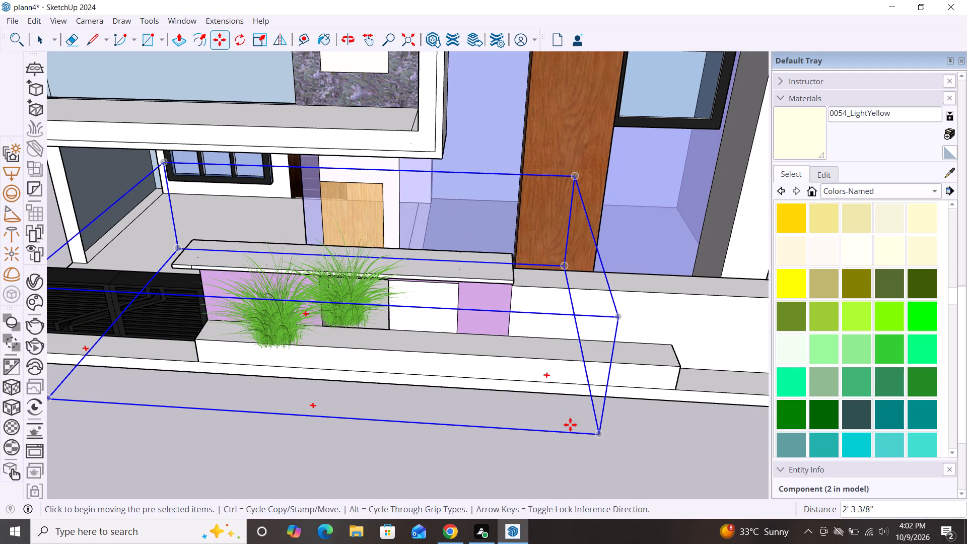
Move the copied grass clump about 1' 2" forward to line up with the original on the front ledge.
{"action": "left_click", "coordinate": [598, 433]}
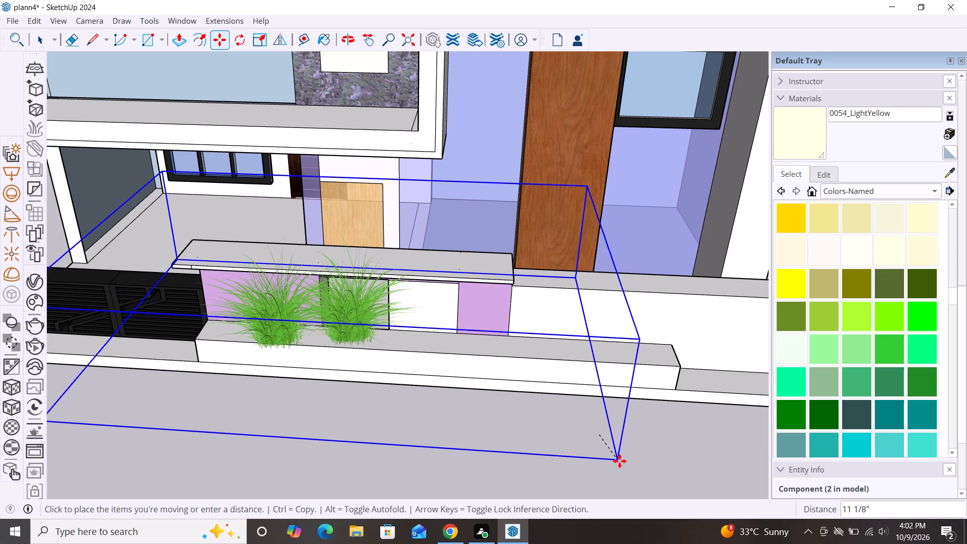
{"action": "left_click", "coordinate": [627, 466]}
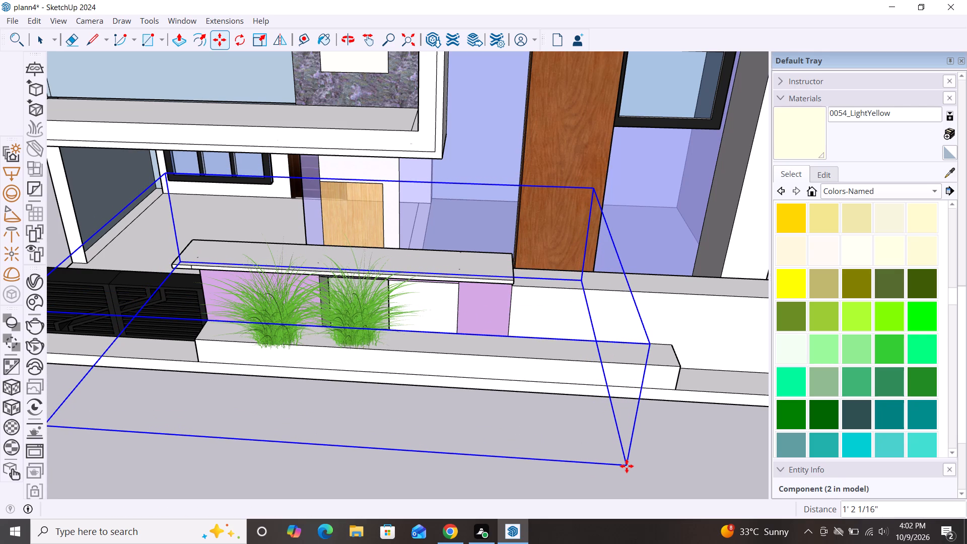
{"action": "key", "text": "space"}
{"action": "scroll", "coordinate": [273, 146], "scroll_direction": "down", "scroll_amount": 4}
{"action": "left_click", "coordinate": [314, 374]}
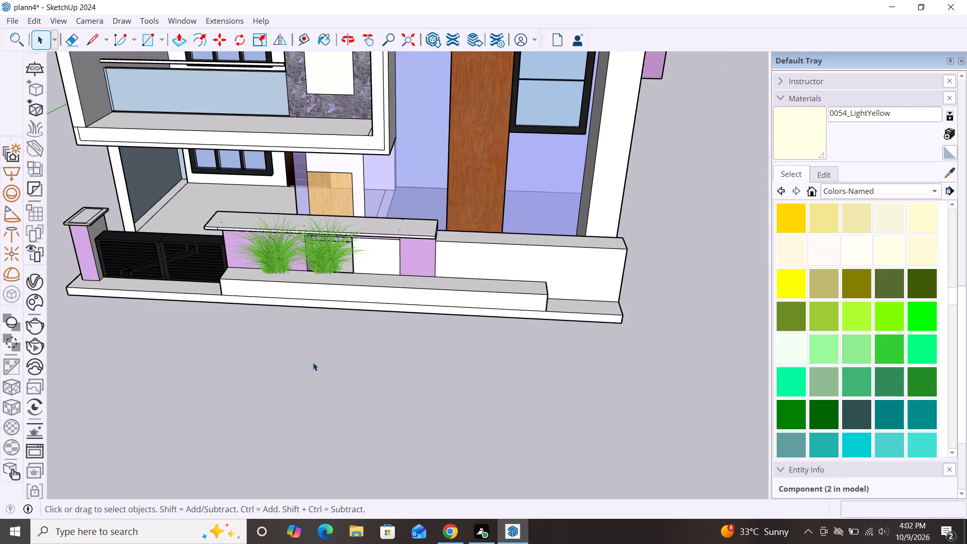
Move the grass clump nearer the gate about 4' 2" to the gate end of the low front ledge.
{"action": "scroll", "coordinate": [357, 255], "scroll_direction": "down", "scroll_amount": 4}
{"action": "scroll", "coordinate": [365, 306], "scroll_direction": "down", "scroll_amount": 2}
{"action": "middle_click_drag", "start_coordinate": [385, 362], "coordinate": [466, 278]}
{"action": "scroll", "coordinate": [500, 327], "scroll_direction": "down", "scroll_amount": 4}
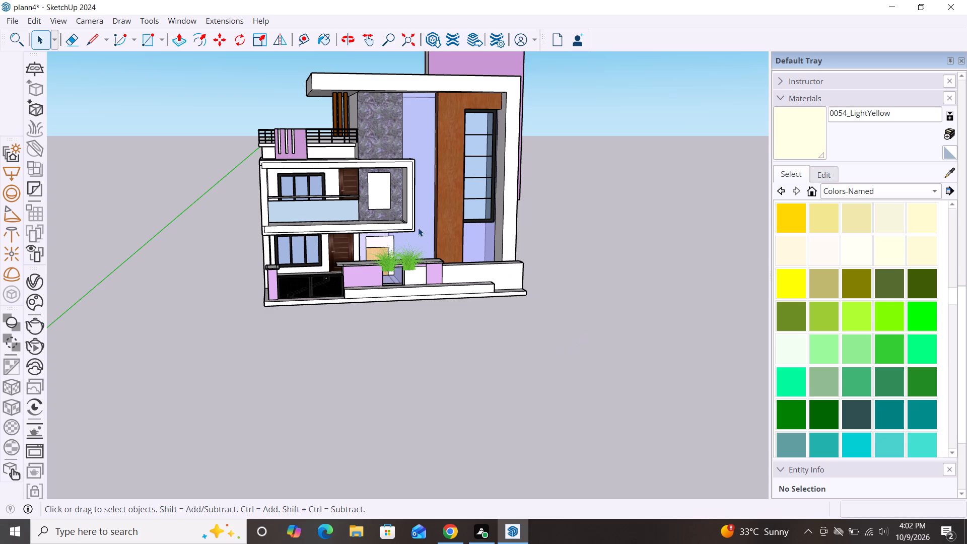
{"action": "scroll", "coordinate": [418, 228], "scroll_direction": "up", "scroll_amount": 4}
{"action": "left_click", "coordinate": [357, 282]}
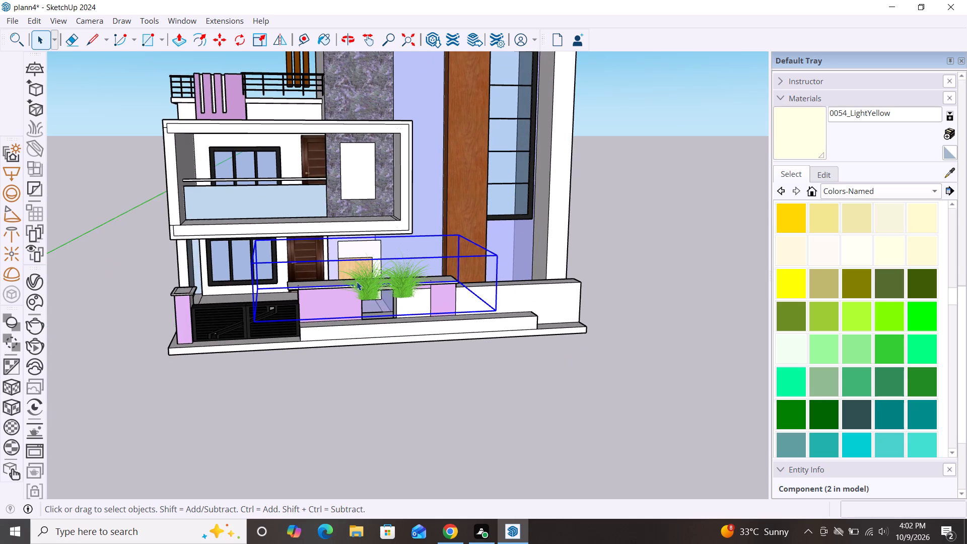
{"action": "key", "text": "m"}
{"action": "left_click", "coordinate": [261, 318]}
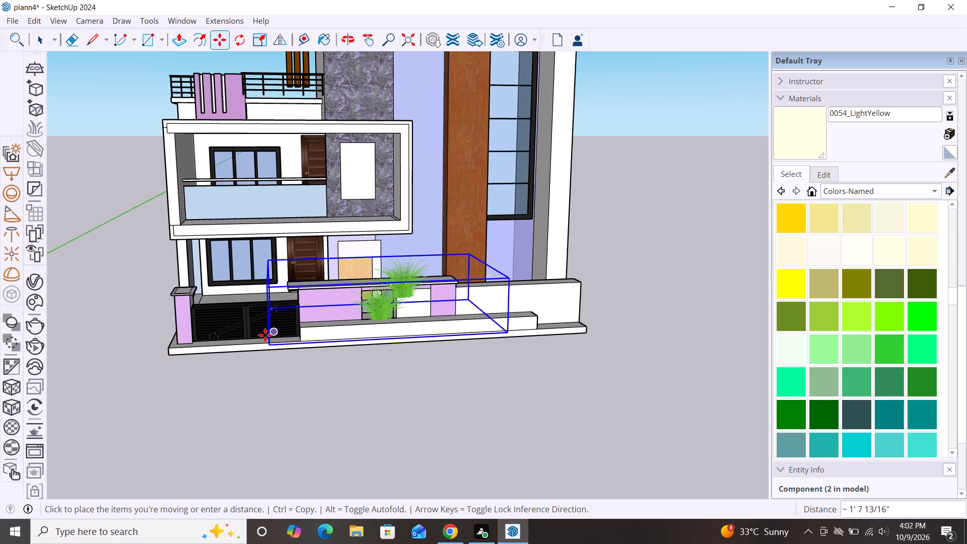
{"action": "left_click", "coordinate": [214, 337]}
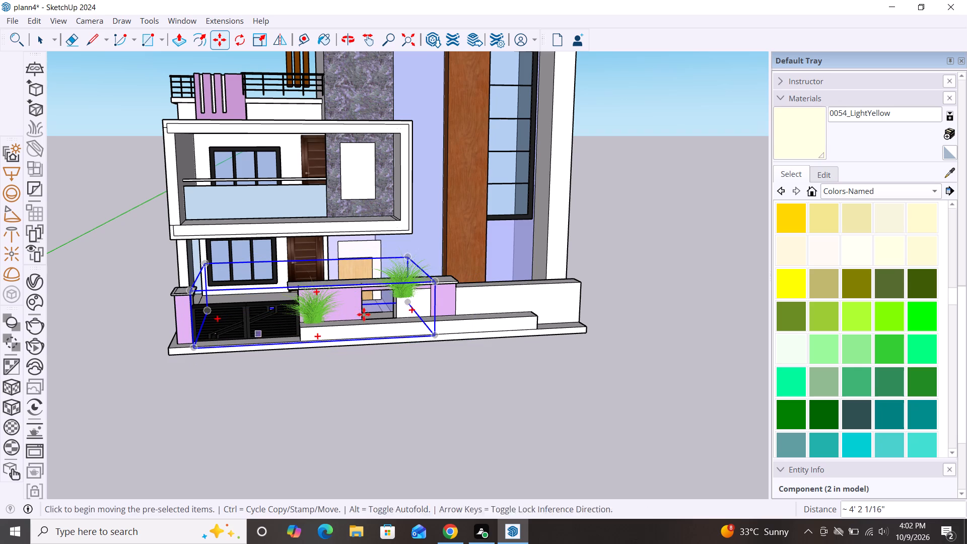
{"action": "left_click", "coordinate": [412, 281]}
{"action": "key", "text": "grave"}
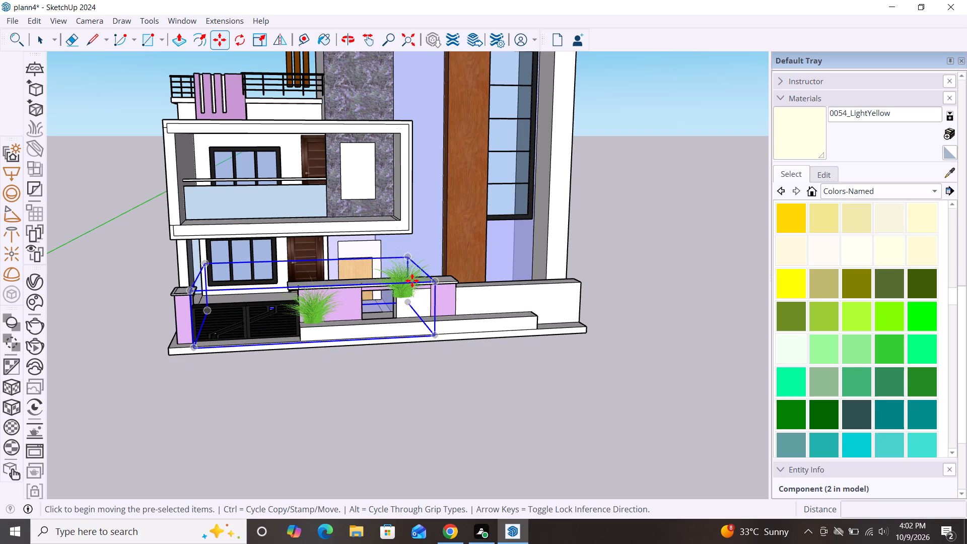
{"action": "key", "text": "Escape"}
{"action": "key", "text": "space"}
{"action": "left_click", "coordinate": [466, 382]}
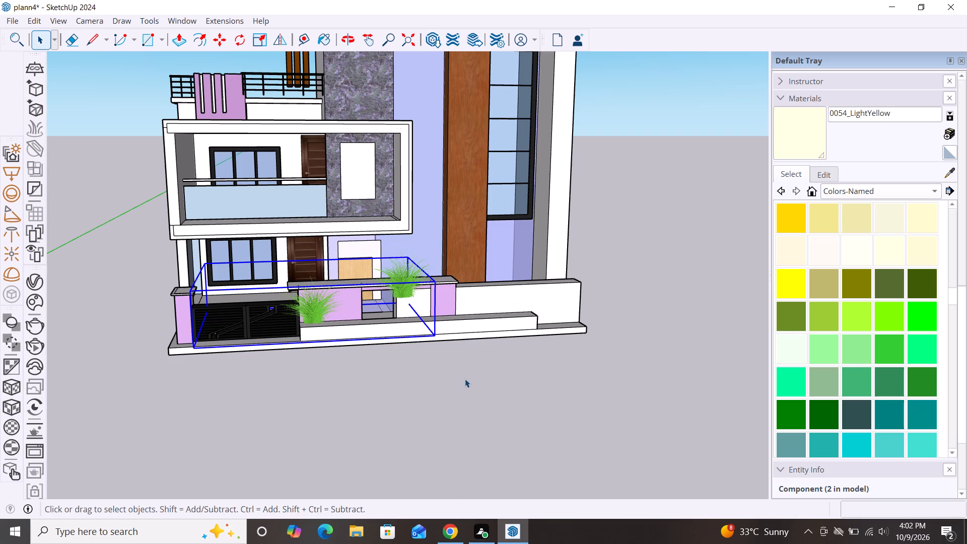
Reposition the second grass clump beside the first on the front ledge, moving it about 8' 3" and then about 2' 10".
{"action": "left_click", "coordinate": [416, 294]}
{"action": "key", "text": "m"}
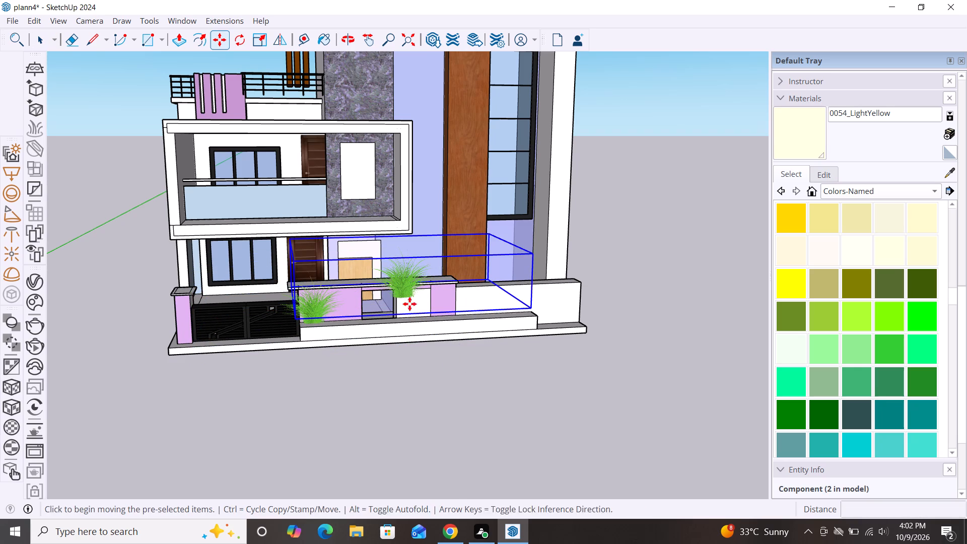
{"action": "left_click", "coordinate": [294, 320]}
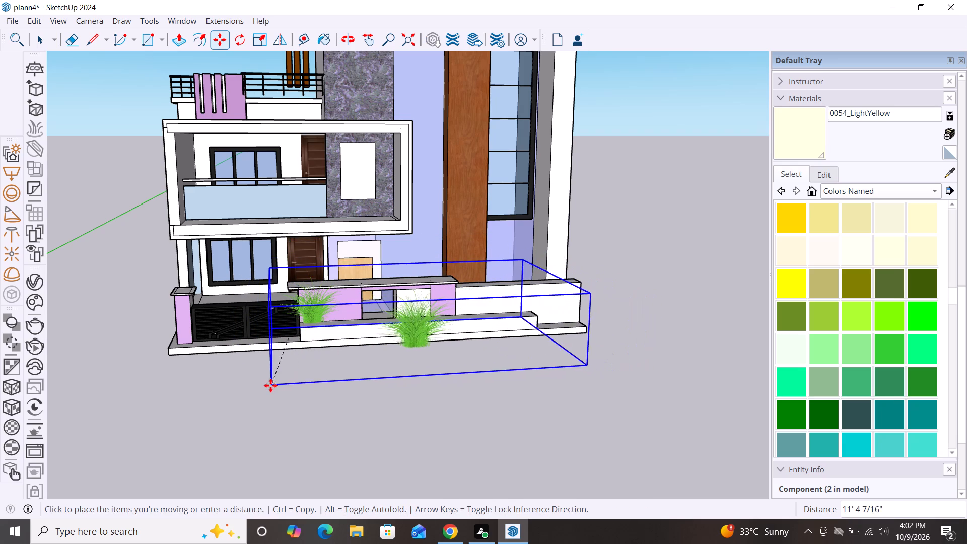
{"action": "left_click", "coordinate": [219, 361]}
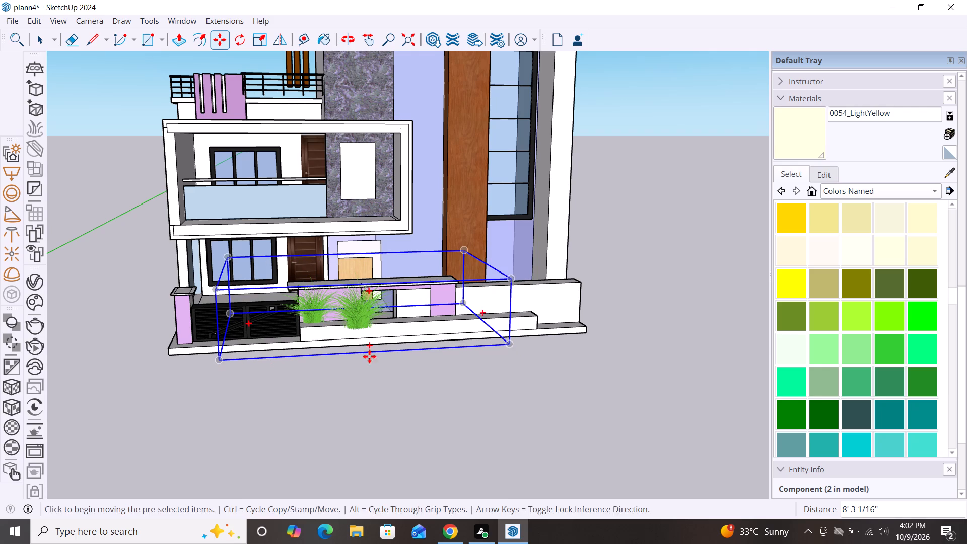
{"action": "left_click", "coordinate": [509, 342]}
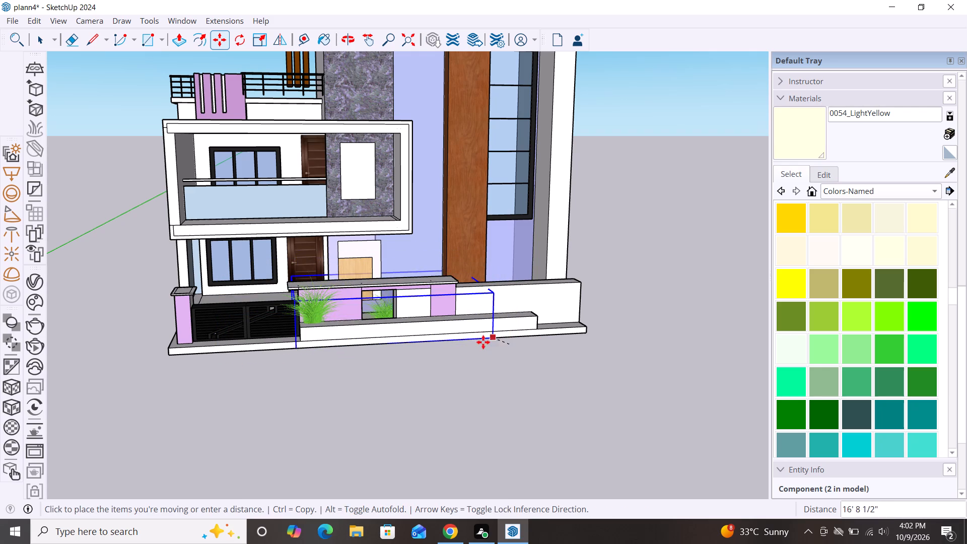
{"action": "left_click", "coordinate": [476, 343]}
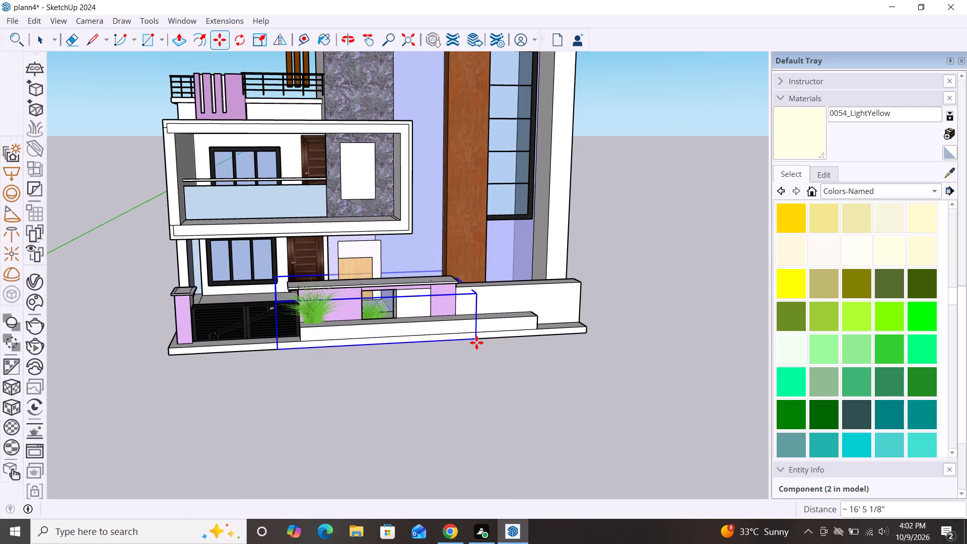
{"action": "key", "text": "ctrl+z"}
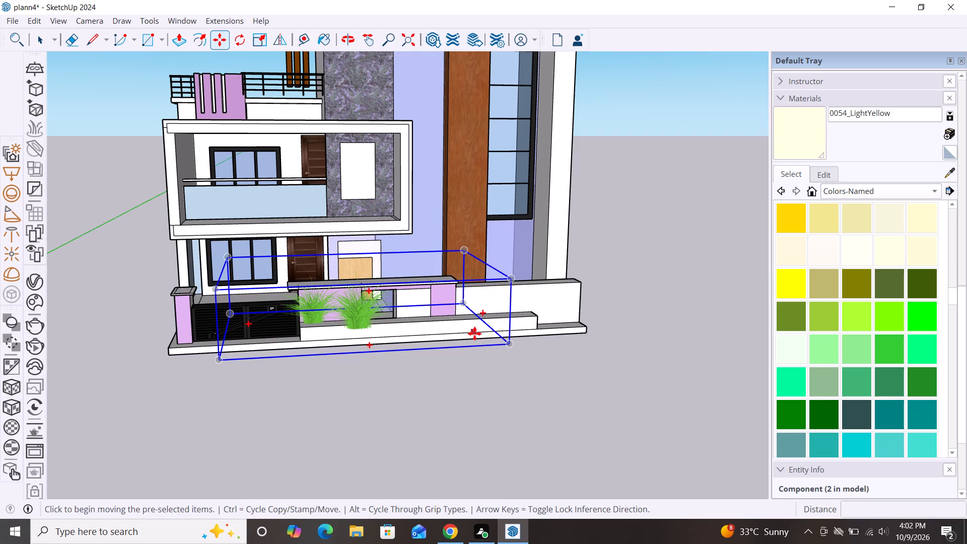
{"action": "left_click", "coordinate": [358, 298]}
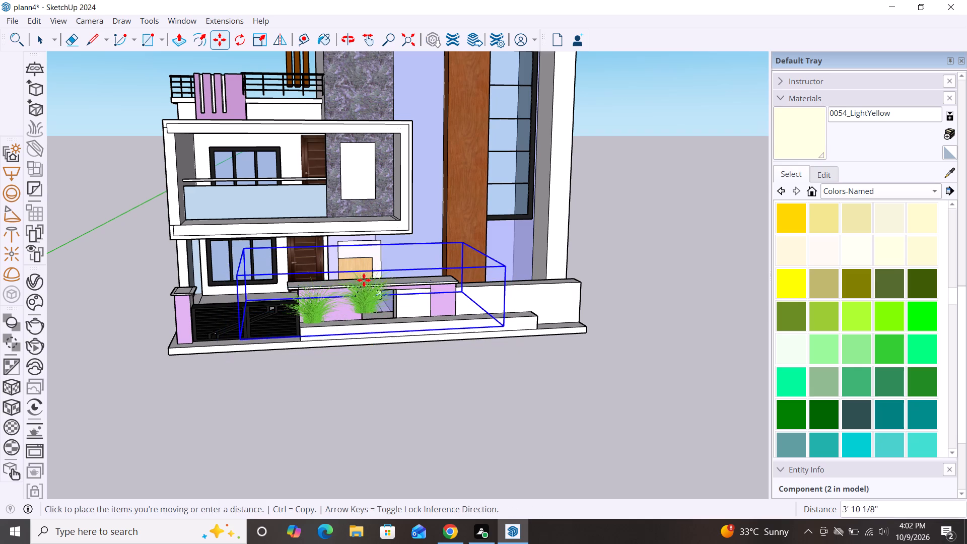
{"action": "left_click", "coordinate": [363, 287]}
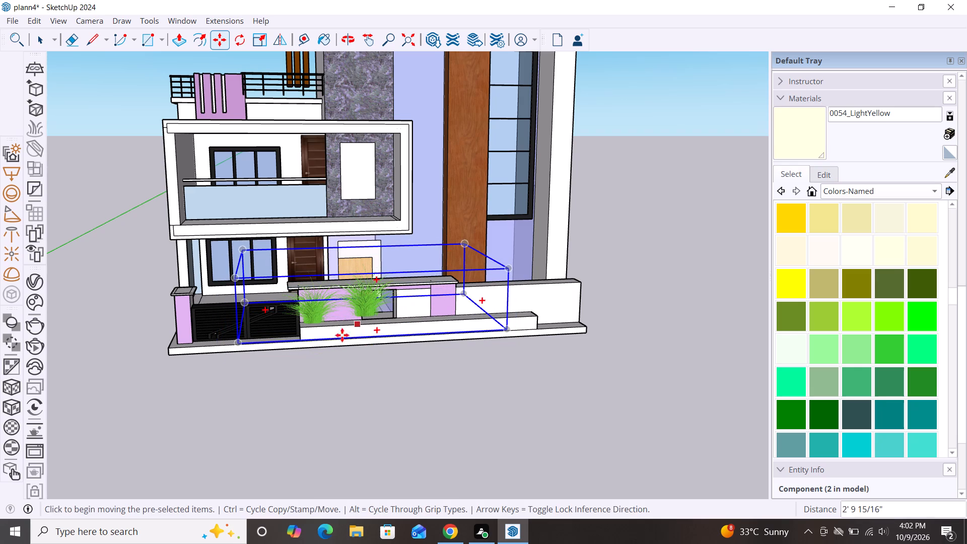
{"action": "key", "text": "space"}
Delete the second grass clump, leaving only the one beside the gate.
{"action": "scroll", "coordinate": [291, 264], "scroll_direction": "down", "scroll_amount": 3}
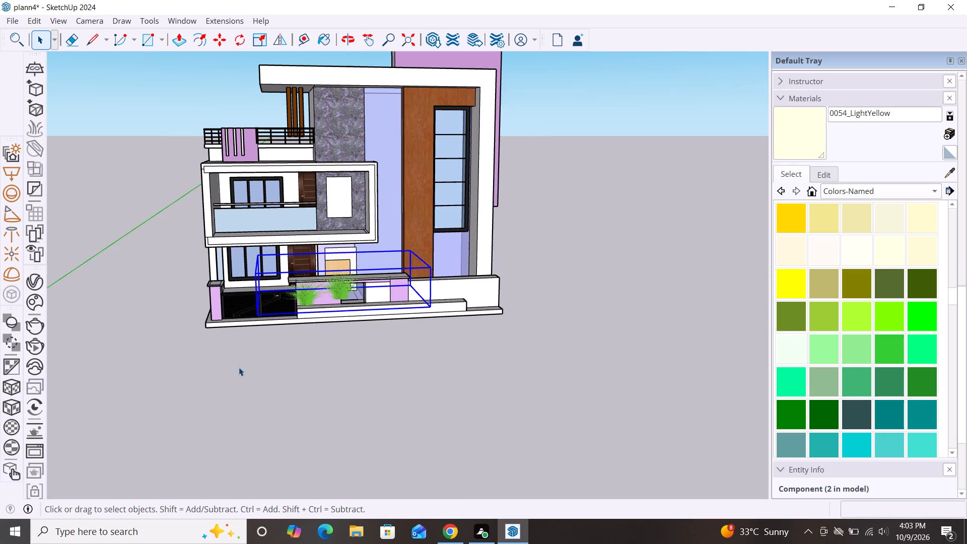
{"action": "middle_click_drag", "start_coordinate": [239, 367], "coordinate": [373, 387], "text": "alt"}
{"action": "scroll", "coordinate": [423, 304], "scroll_direction": "up", "scroll_amount": 5}
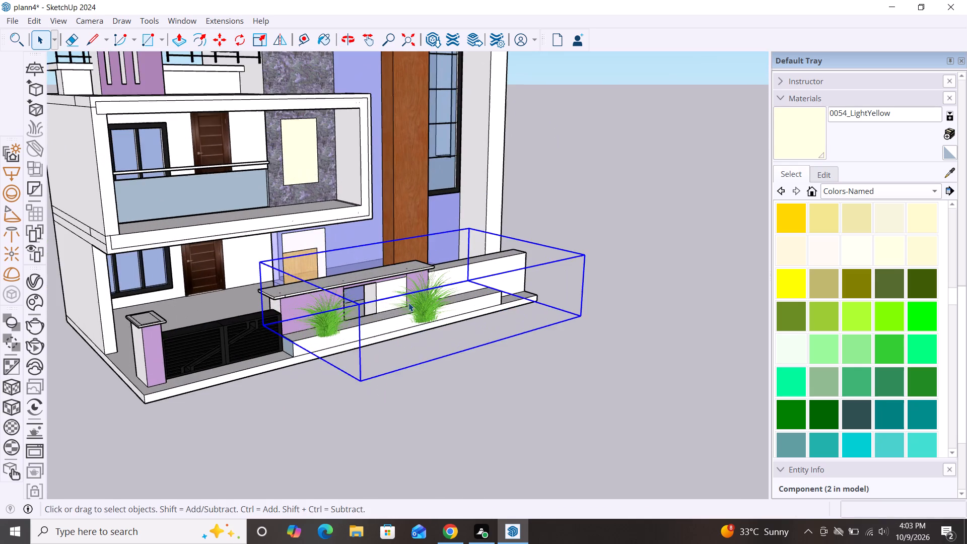
{"action": "scroll", "coordinate": [408, 303], "scroll_direction": "up", "scroll_amount": 6}
{"action": "scroll", "coordinate": [330, 245], "scroll_direction": "down", "scroll_amount": 4}
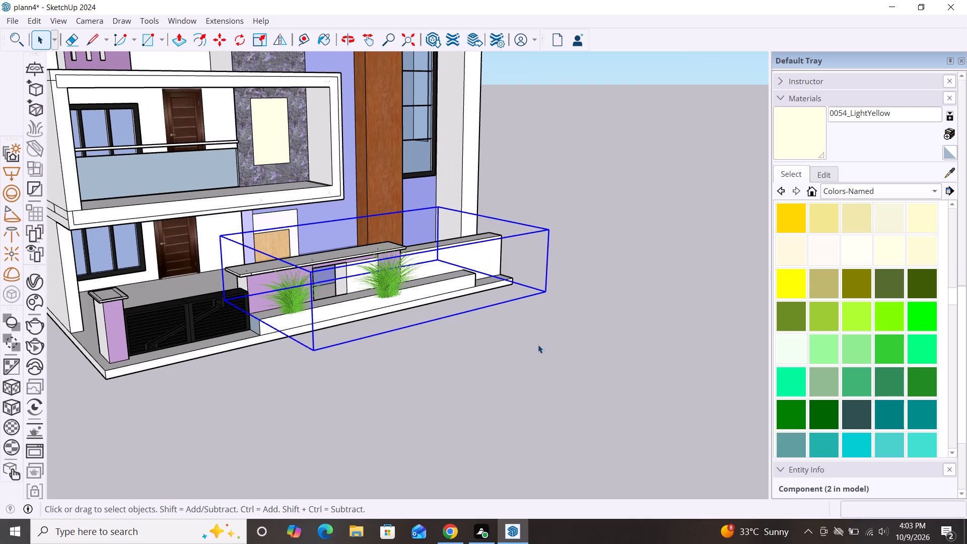
{"action": "key", "text": "m"}
{"action": "left_click", "coordinate": [542, 291]}
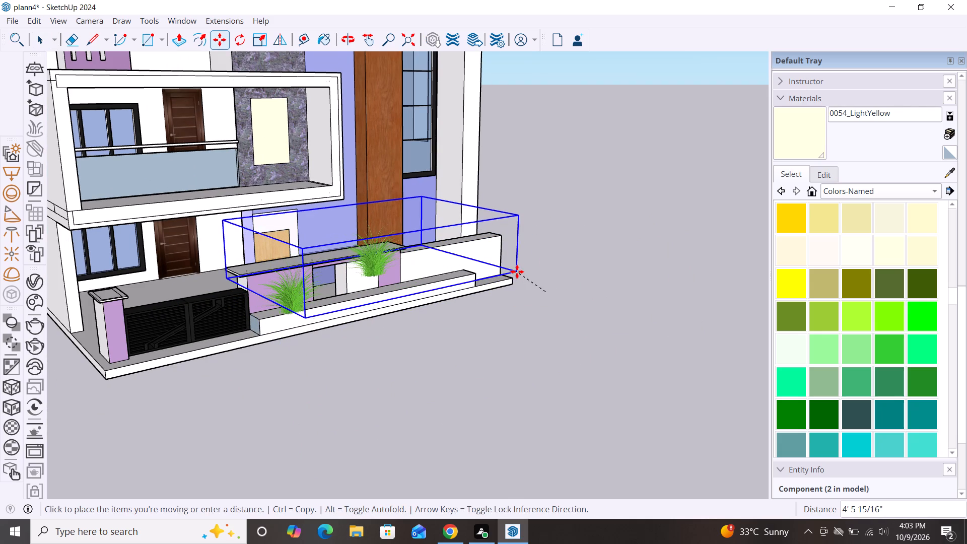
{"action": "key", "text": "Escape"}
{"action": "key", "text": "Delete"}
{"action": "scroll", "coordinate": [470, 245], "scroll_direction": "down", "scroll_amount": 2}
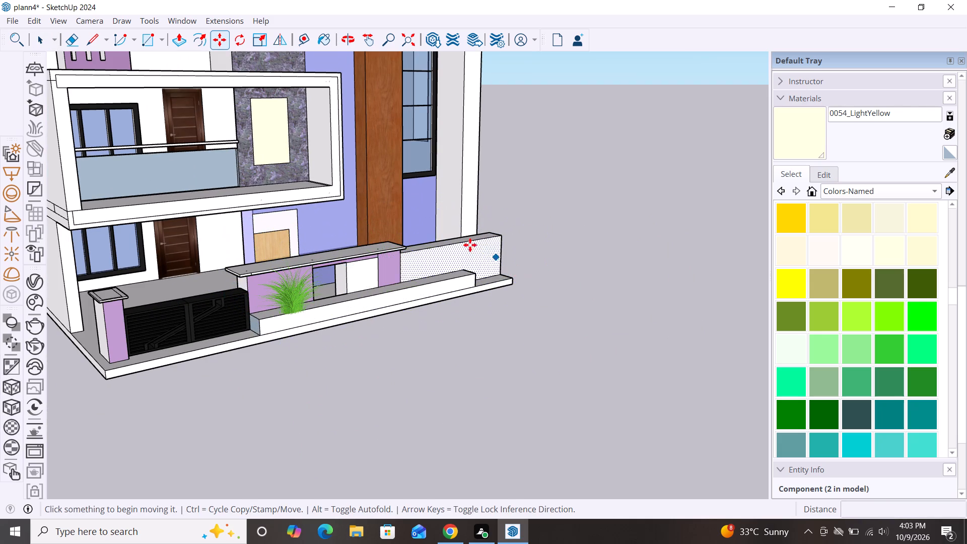
{"action": "scroll", "coordinate": [470, 245], "scroll_direction": "down", "scroll_amount": 2}
{"action": "key", "text": "space"}
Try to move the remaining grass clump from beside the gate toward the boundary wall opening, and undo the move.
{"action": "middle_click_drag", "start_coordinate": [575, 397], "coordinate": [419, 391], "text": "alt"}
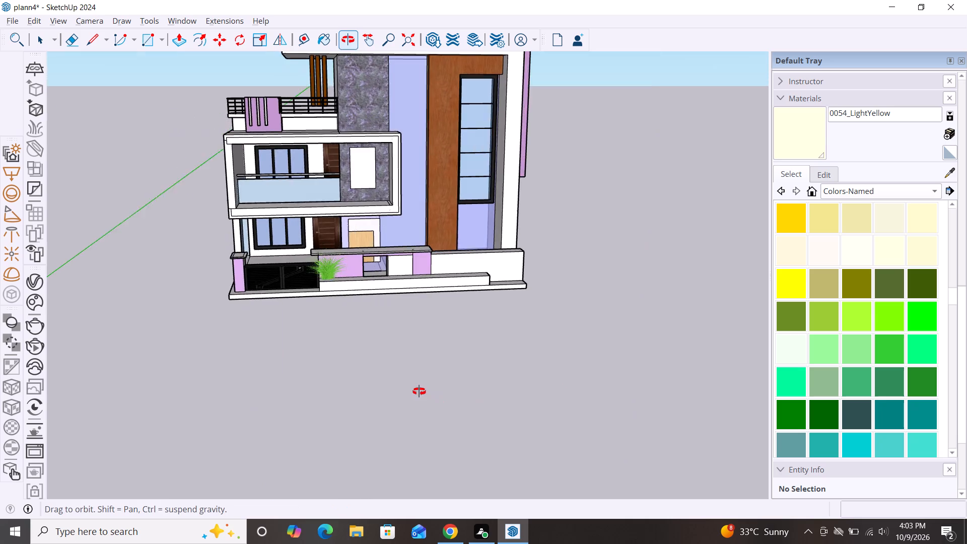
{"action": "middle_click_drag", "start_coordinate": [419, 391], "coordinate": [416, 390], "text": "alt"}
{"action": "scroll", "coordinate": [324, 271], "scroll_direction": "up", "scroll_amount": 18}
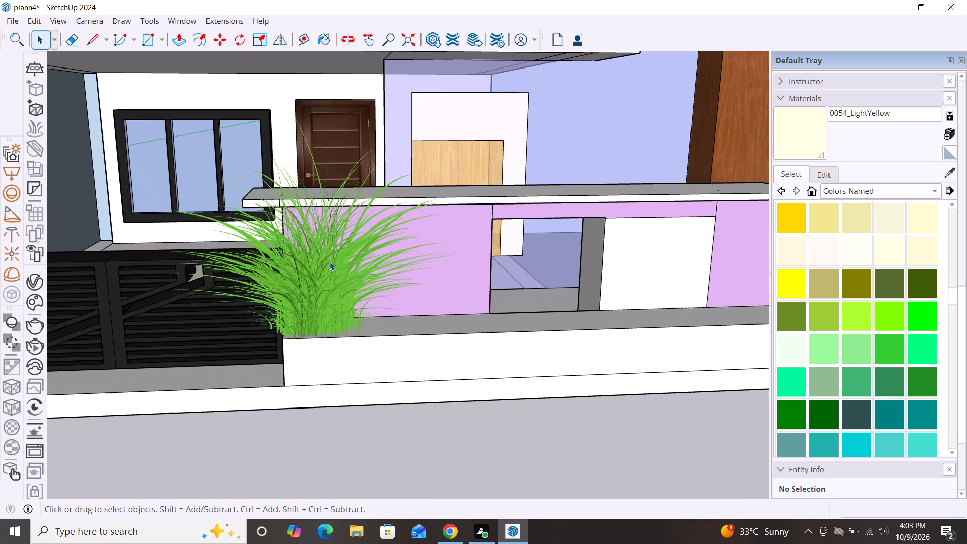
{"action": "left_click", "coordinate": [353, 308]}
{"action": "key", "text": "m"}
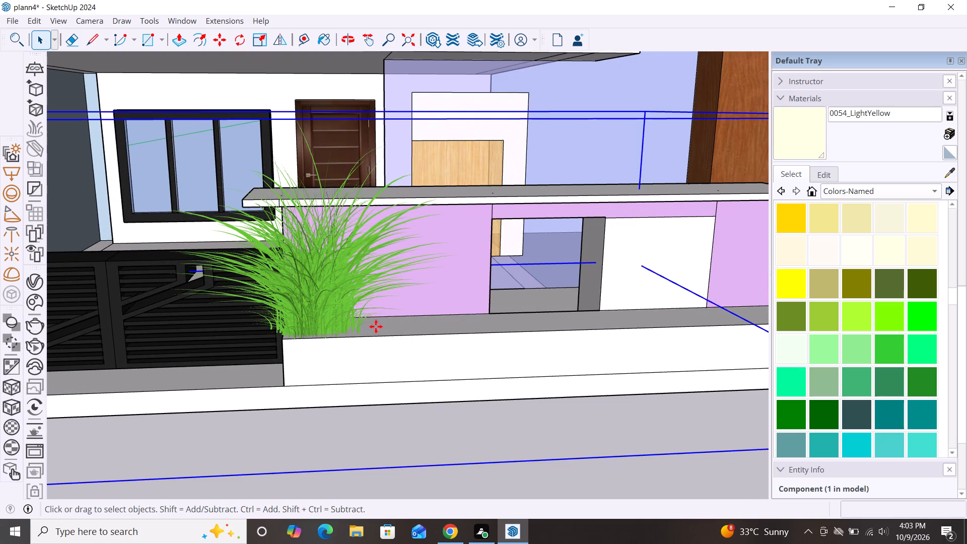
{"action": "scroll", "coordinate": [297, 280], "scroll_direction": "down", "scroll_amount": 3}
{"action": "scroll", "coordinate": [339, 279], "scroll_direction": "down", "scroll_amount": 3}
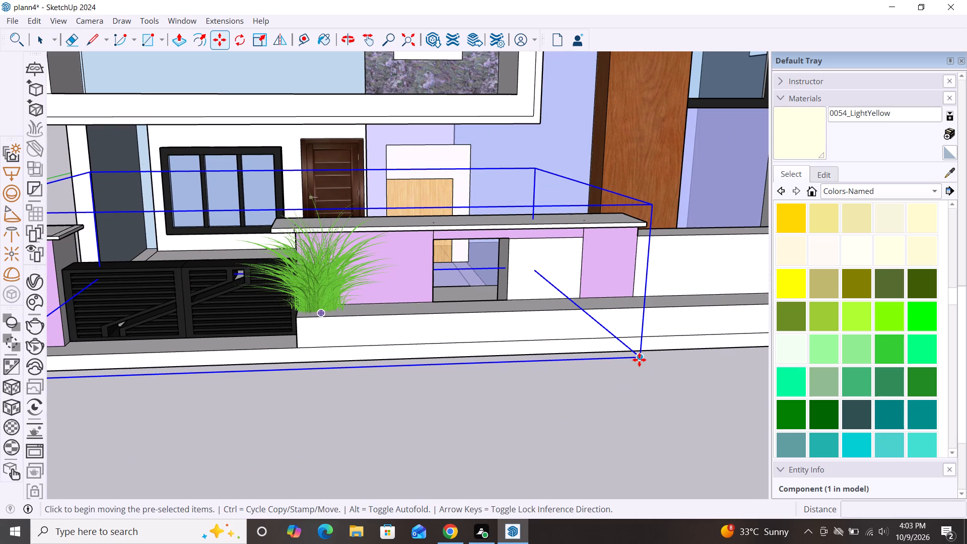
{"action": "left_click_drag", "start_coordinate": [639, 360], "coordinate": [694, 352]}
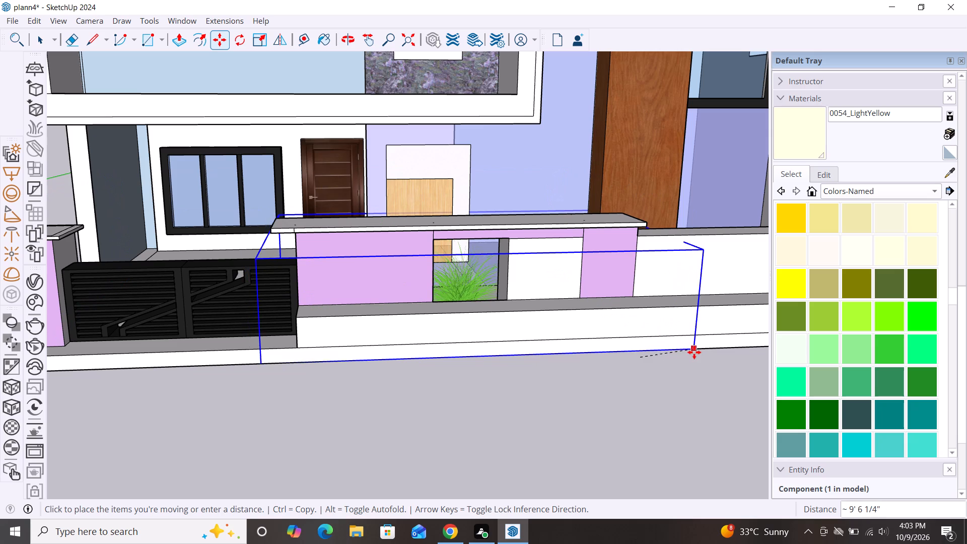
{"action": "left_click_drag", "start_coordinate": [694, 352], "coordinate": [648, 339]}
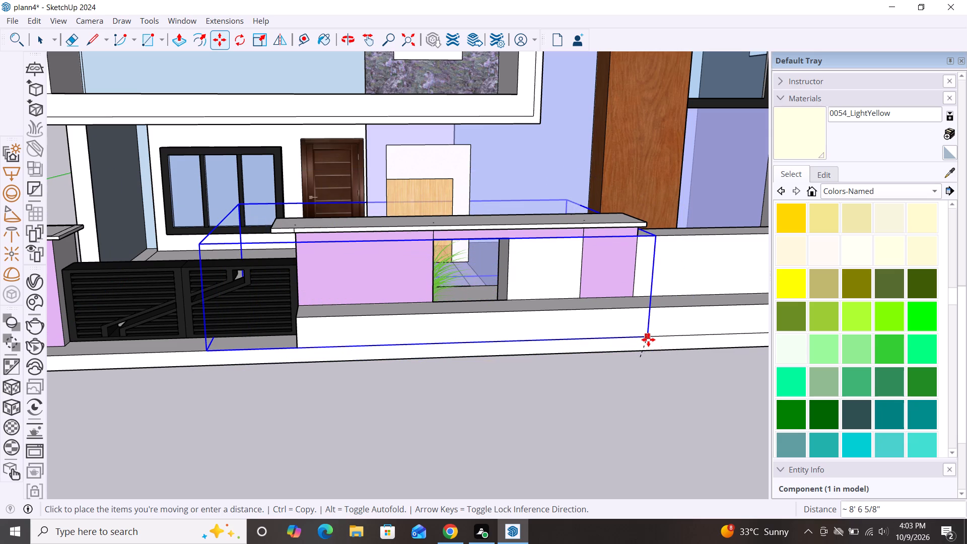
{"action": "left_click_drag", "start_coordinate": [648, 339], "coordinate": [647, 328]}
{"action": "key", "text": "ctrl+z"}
Move the grass clump a short way along the front ledge, away from the gate, in front of the purple wall panel.
{"action": "scroll", "coordinate": [642, 328], "scroll_direction": "down", "scroll_amount": 2}
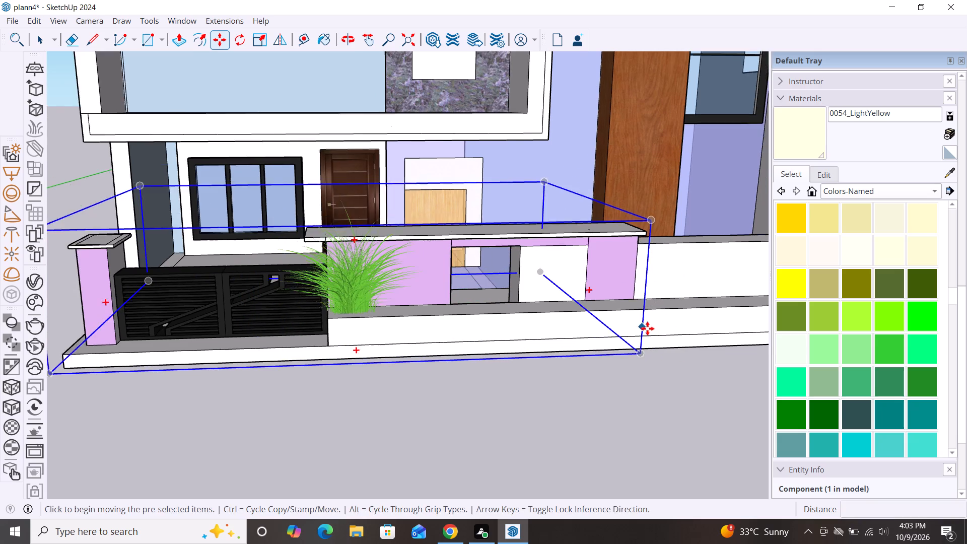
{"action": "left_click_drag", "start_coordinate": [647, 328], "coordinate": [644, 346]}
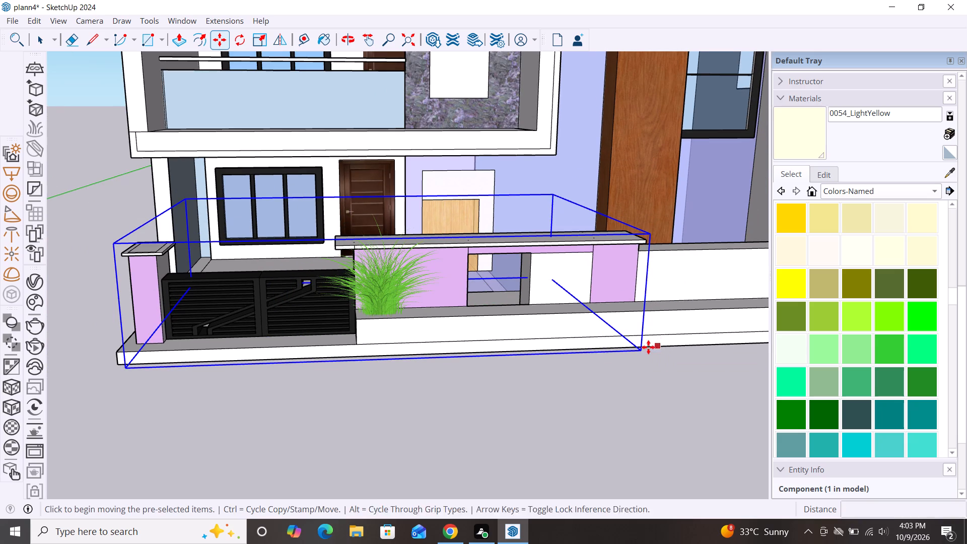
{"action": "left_click_drag", "start_coordinate": [642, 350], "coordinate": [658, 351]}
{"action": "left_click_drag", "start_coordinate": [643, 347], "coordinate": [644, 347]}
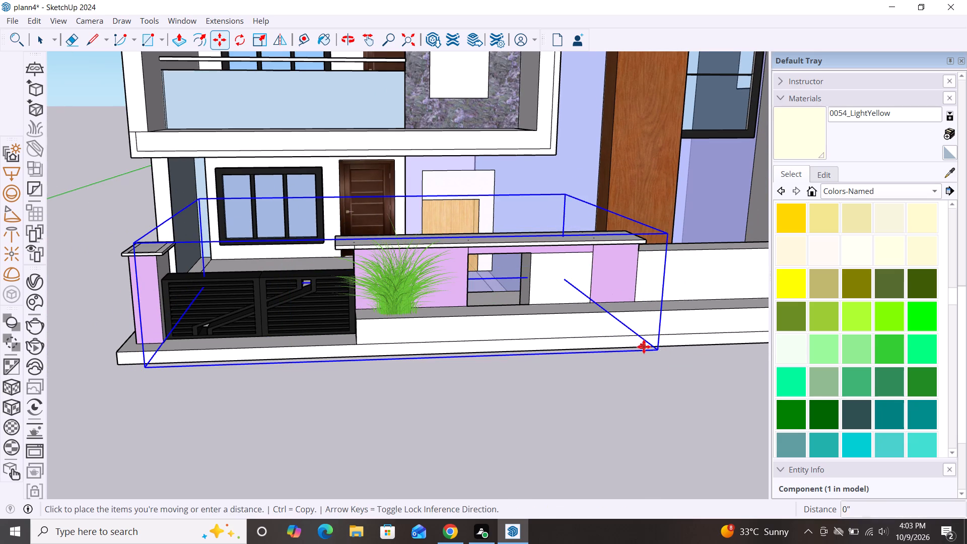
{"action": "left_click_drag", "start_coordinate": [644, 347], "coordinate": [659, 348]}
{"action": "left_click", "coordinate": [659, 348]}
{"action": "key", "text": "space"}
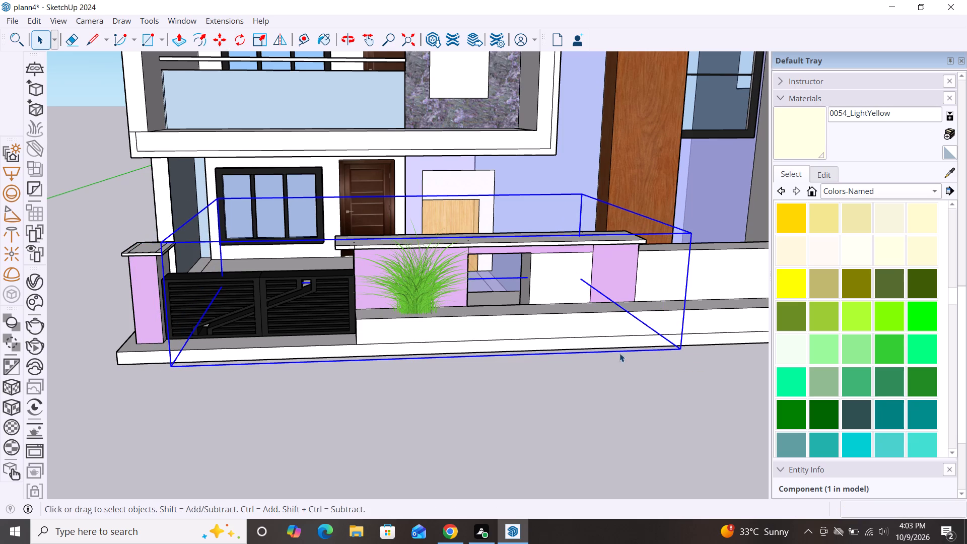
{"action": "left_click", "coordinate": [461, 393]}
Import the planta model from Downloads and place it on the ground in front of the boundary wall.
{"action": "left_click", "coordinate": [8, 30]}
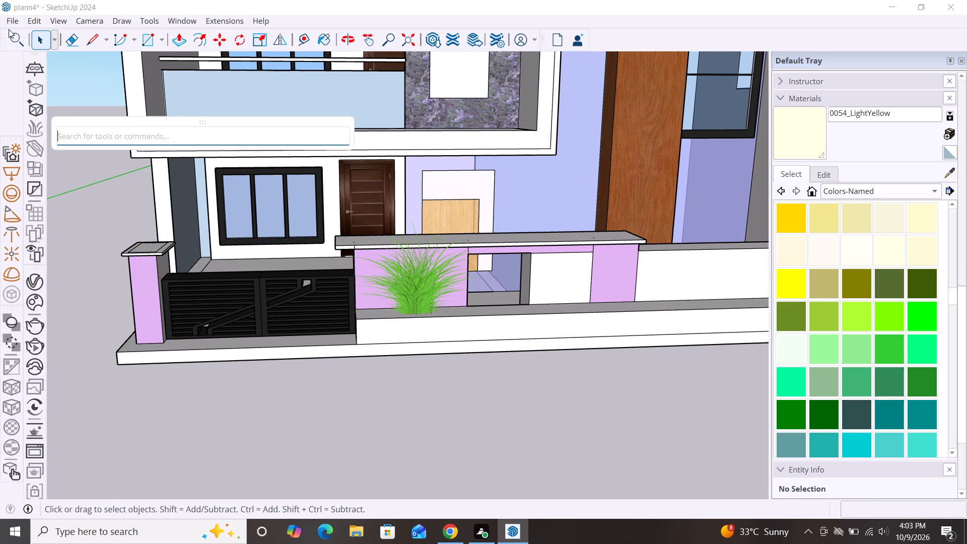
{"action": "left_click", "coordinate": [11, 22]}
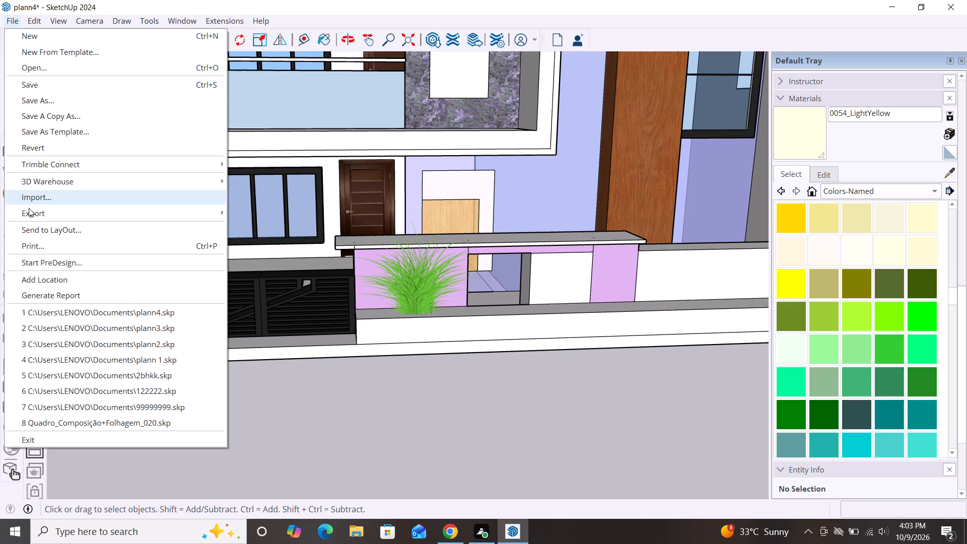
{"action": "left_click", "coordinate": [59, 195]}
{"action": "scroll", "coordinate": [194, 169], "scroll_direction": "down", "scroll_amount": 2}
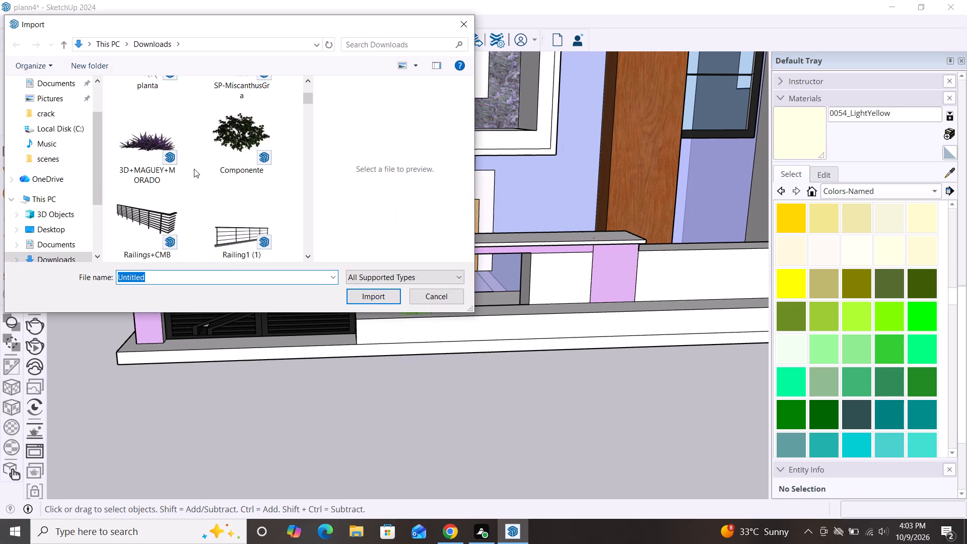
{"action": "scroll", "coordinate": [194, 169], "scroll_direction": "down", "scroll_amount": 1}
{"action": "scroll", "coordinate": [195, 167], "scroll_direction": "up", "scroll_amount": 2}
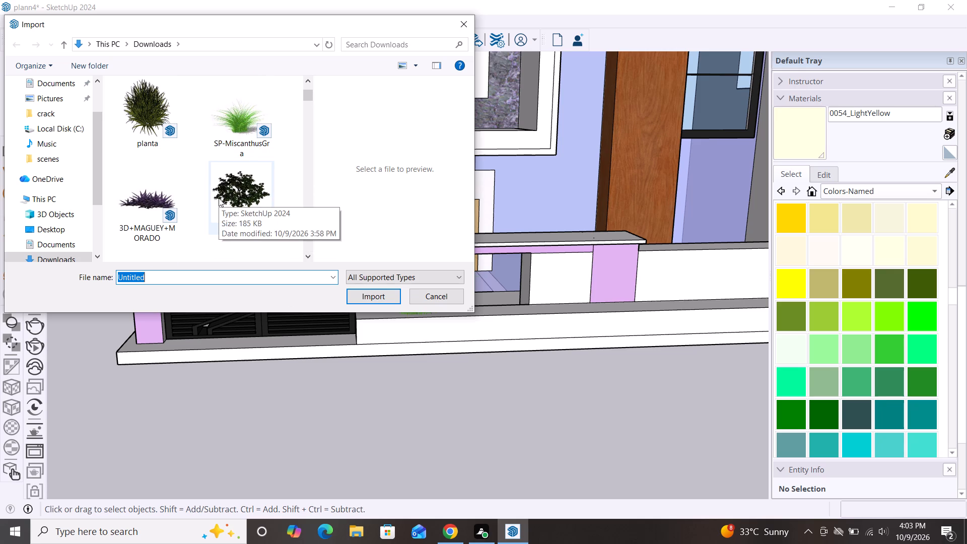
{"action": "left_click", "coordinate": [134, 101]}
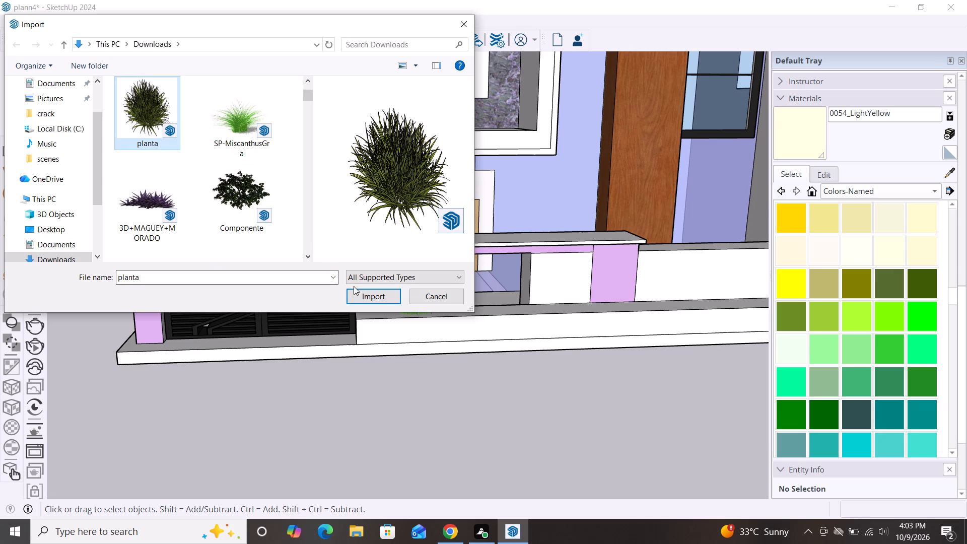
{"action": "left_click", "coordinate": [384, 296]}
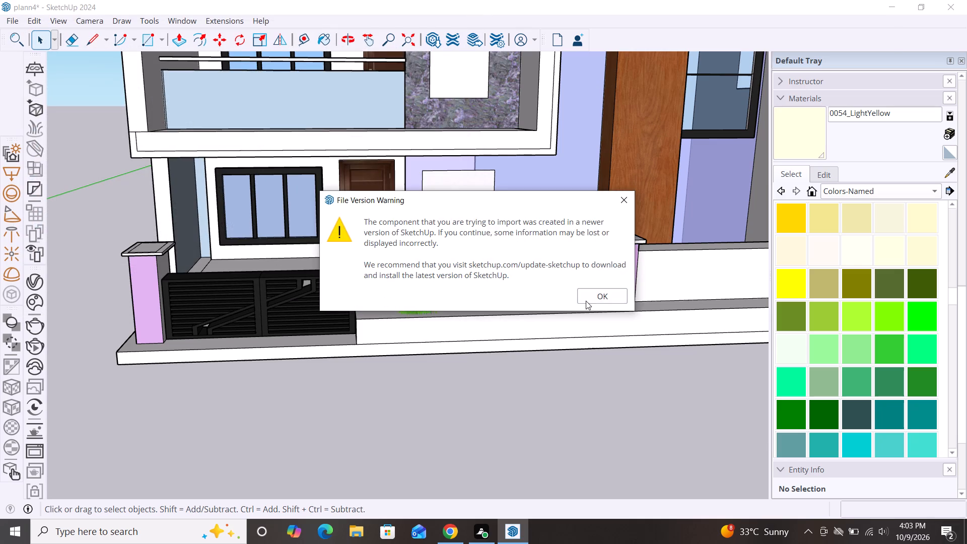
{"action": "left_click", "coordinate": [592, 297]}
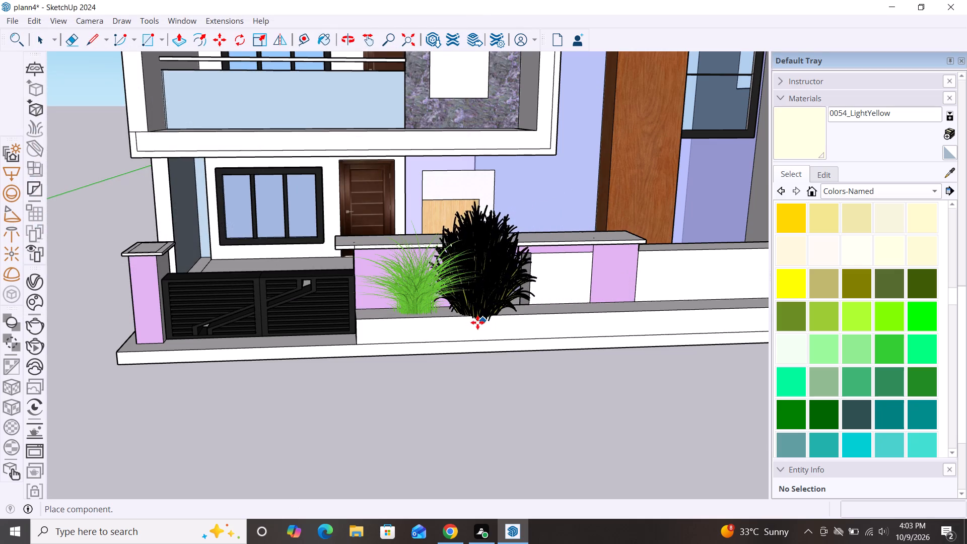
{"action": "scroll", "coordinate": [371, 265], "scroll_direction": "down", "scroll_amount": 5}
{"action": "scroll", "coordinate": [377, 197], "scroll_direction": "down", "scroll_amount": 2}
{"action": "left_click", "coordinate": [383, 345]}
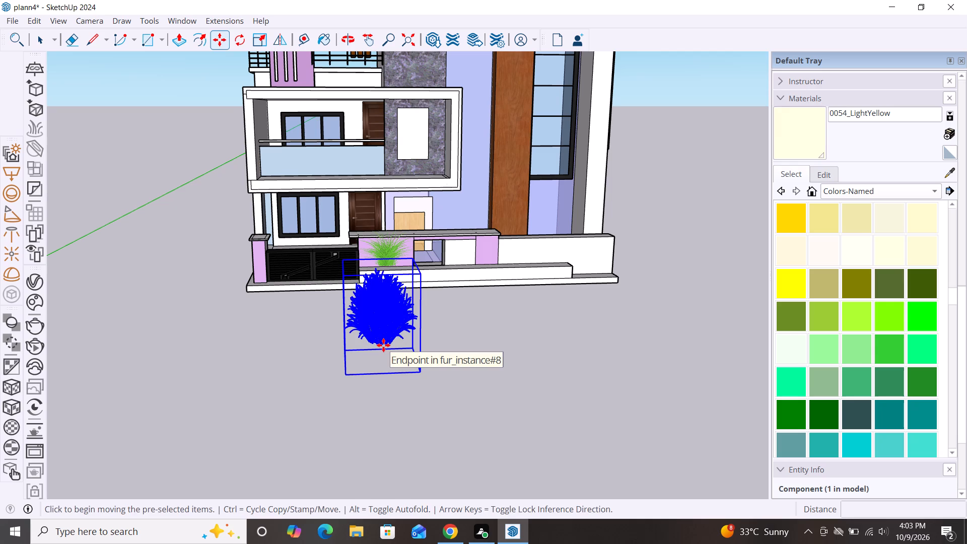
Stretch the imported plant wider along the red axis with the Scale tool.
{"action": "key", "text": "s"}
{"action": "left_click_drag", "start_coordinate": [343, 316], "coordinate": [346, 315]}
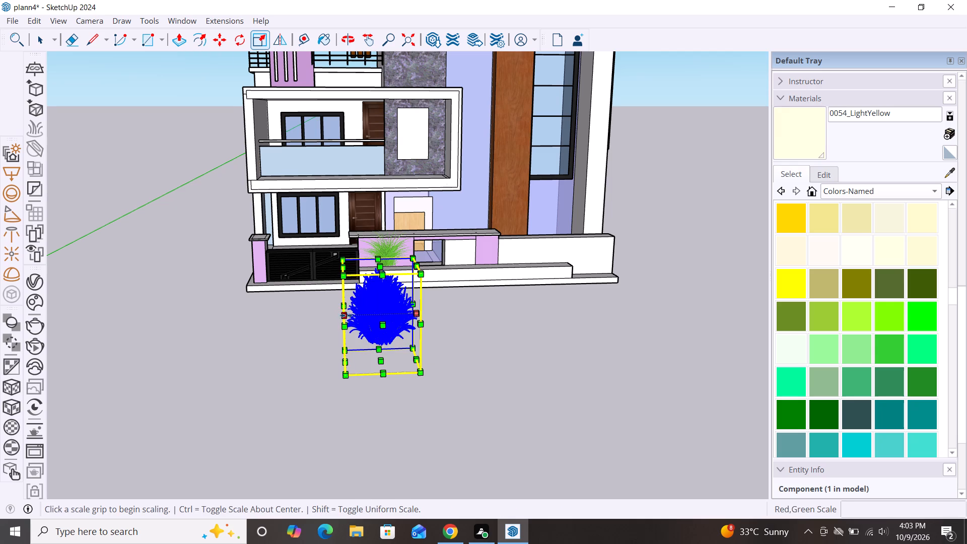
{"action": "left_click_drag", "start_coordinate": [346, 315], "coordinate": [369, 316]}
{"action": "double_click", "coordinate": [369, 316]}
{"action": "left_click_drag", "start_coordinate": [369, 316], "coordinate": [362, 316]}
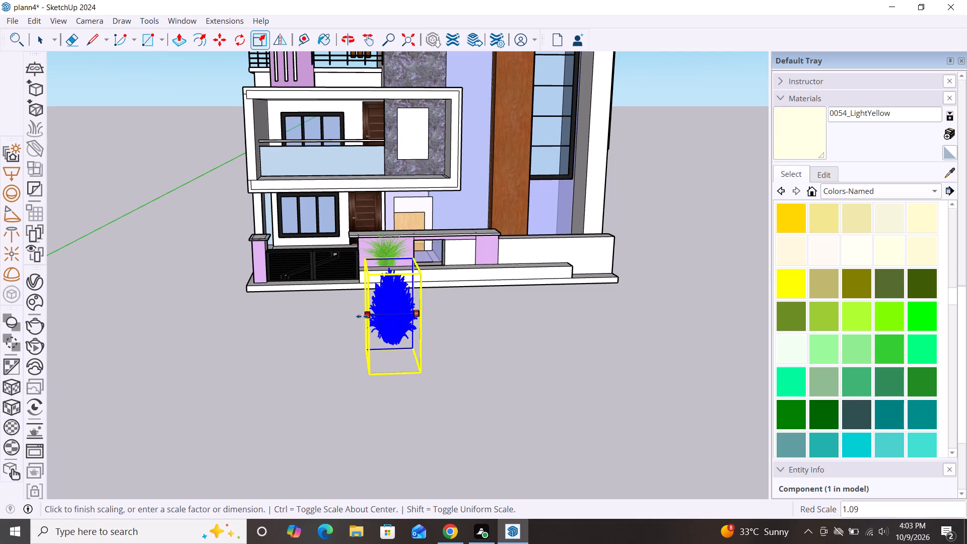
{"action": "left_click_drag", "start_coordinate": [362, 316], "coordinate": [329, 318]}
{"action": "left_click", "coordinate": [326, 316]}
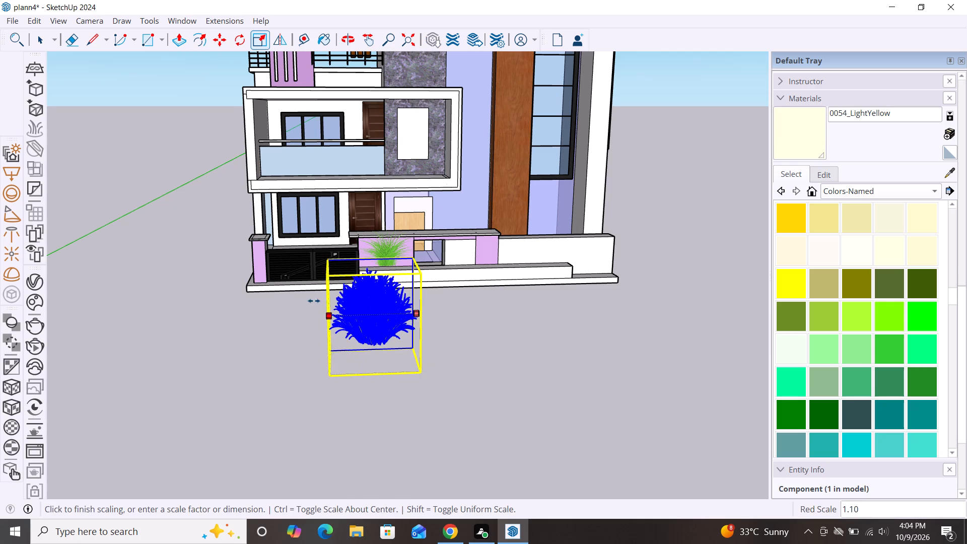
{"action": "left_click", "coordinate": [314, 301]}
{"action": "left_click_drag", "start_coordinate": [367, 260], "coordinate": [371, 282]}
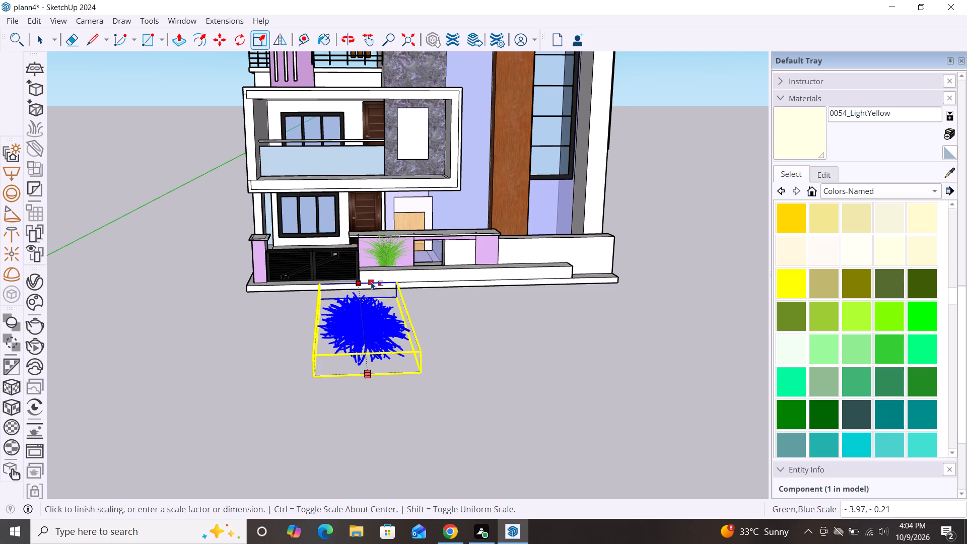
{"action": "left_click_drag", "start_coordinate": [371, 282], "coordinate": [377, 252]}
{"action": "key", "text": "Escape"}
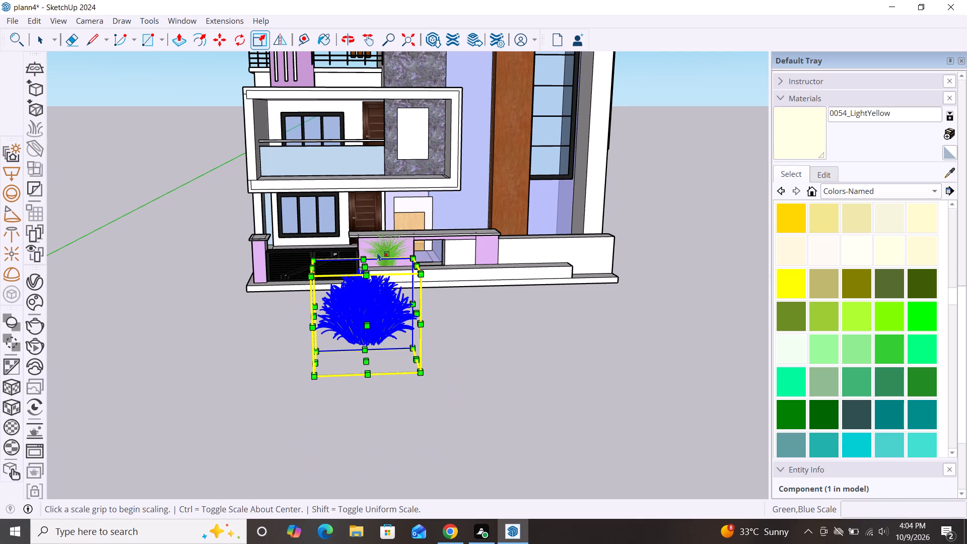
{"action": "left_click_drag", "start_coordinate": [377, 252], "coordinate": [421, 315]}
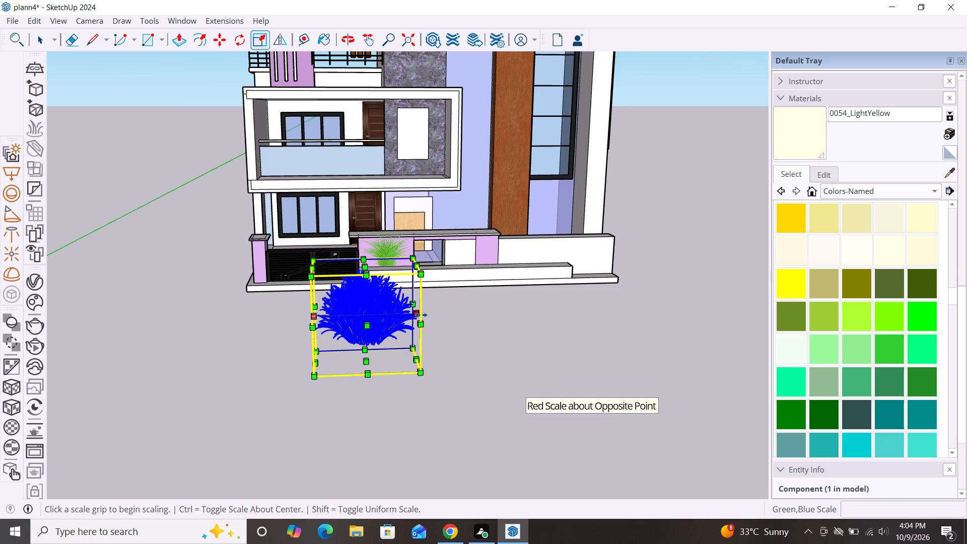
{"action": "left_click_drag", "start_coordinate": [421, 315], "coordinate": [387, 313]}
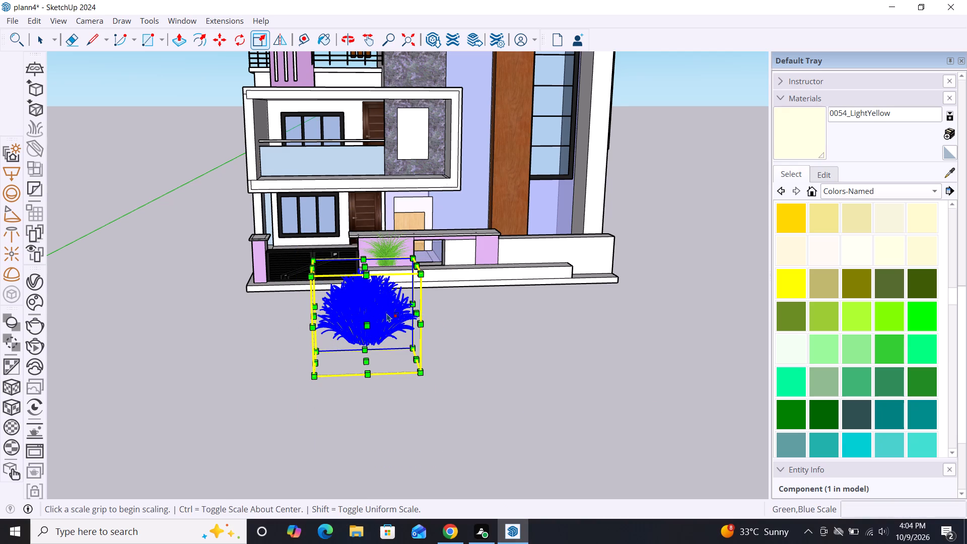
Move the widened plant about 16' 11" from the ground to the front ledge, beside the green grass clump.
{"action": "key", "text": "m"}
{"action": "left_click_drag", "start_coordinate": [425, 372], "coordinate": [426, 368]}
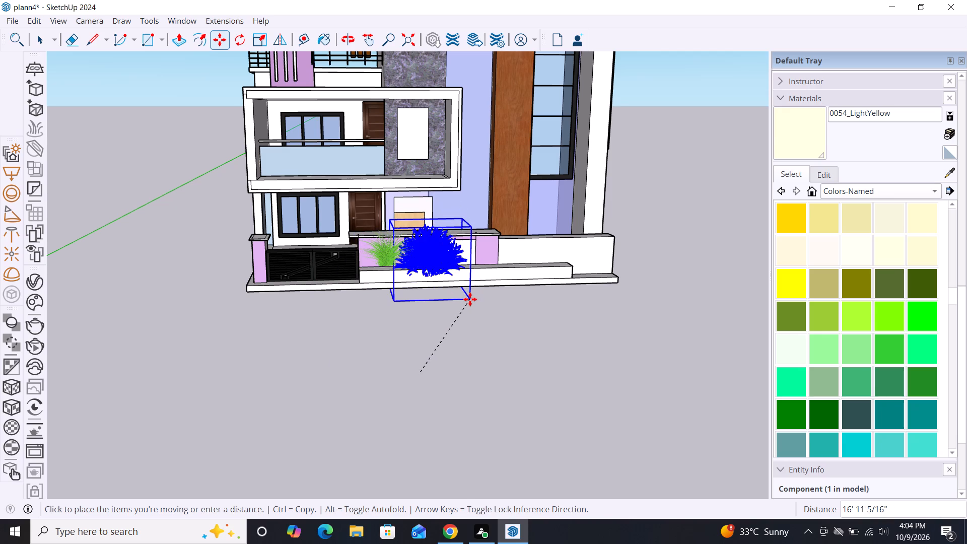
{"action": "left_click", "coordinate": [470, 299]}
{"action": "key", "text": "space"}
{"action": "left_click", "coordinate": [431, 376]}
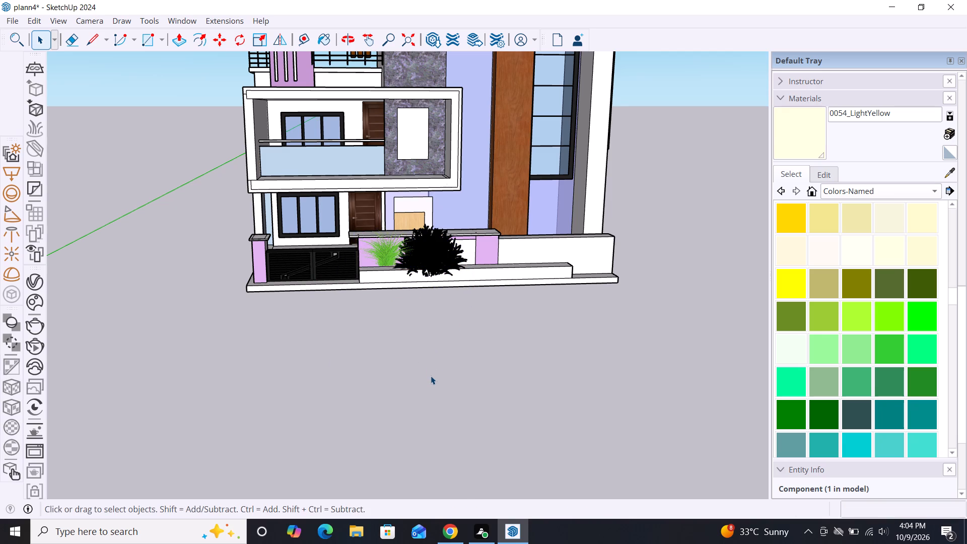
Move the dark plant about 1' 6" along the front ledge, away from the green grass clump.
{"action": "scroll", "coordinate": [489, 287], "scroll_direction": "up", "scroll_amount": 6}
{"action": "scroll", "coordinate": [488, 267], "scroll_direction": "down", "scroll_amount": 4}
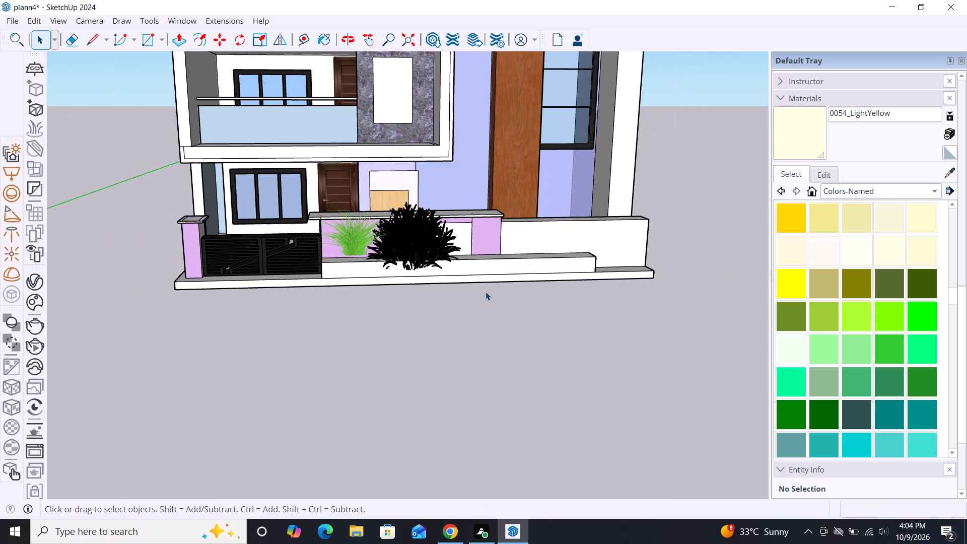
{"action": "scroll", "coordinate": [486, 292], "scroll_direction": "down", "scroll_amount": 5}
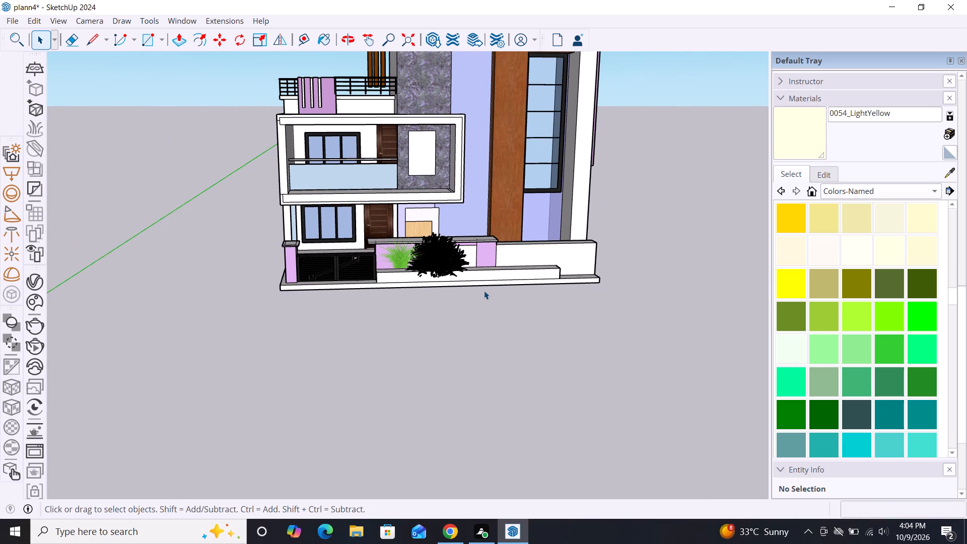
{"action": "scroll", "coordinate": [484, 291], "scroll_direction": "down", "scroll_amount": 2}
{"action": "scroll", "coordinate": [450, 256], "scroll_direction": "up", "scroll_amount": 9}
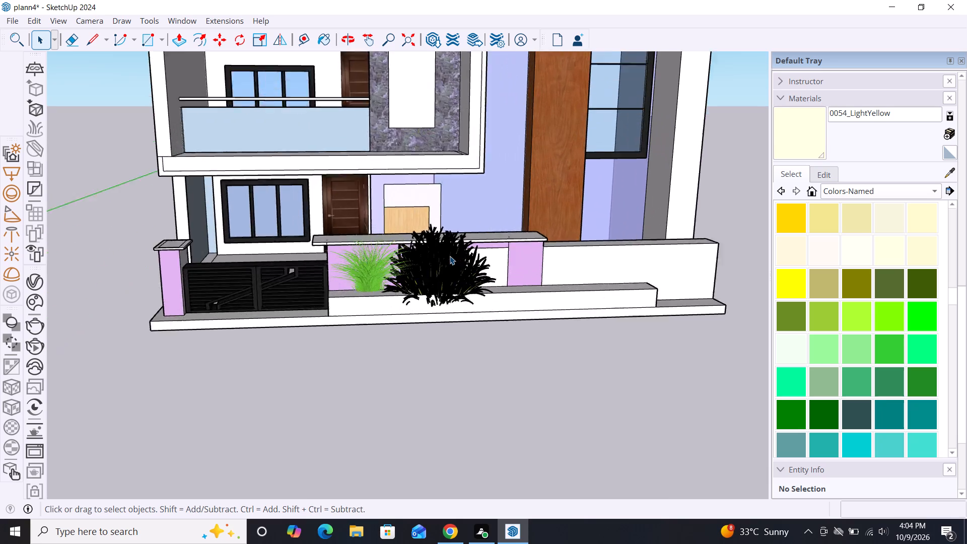
{"action": "scroll", "coordinate": [450, 256], "scroll_direction": "up", "scroll_amount": 2}
{"action": "left_click", "coordinate": [482, 297]}
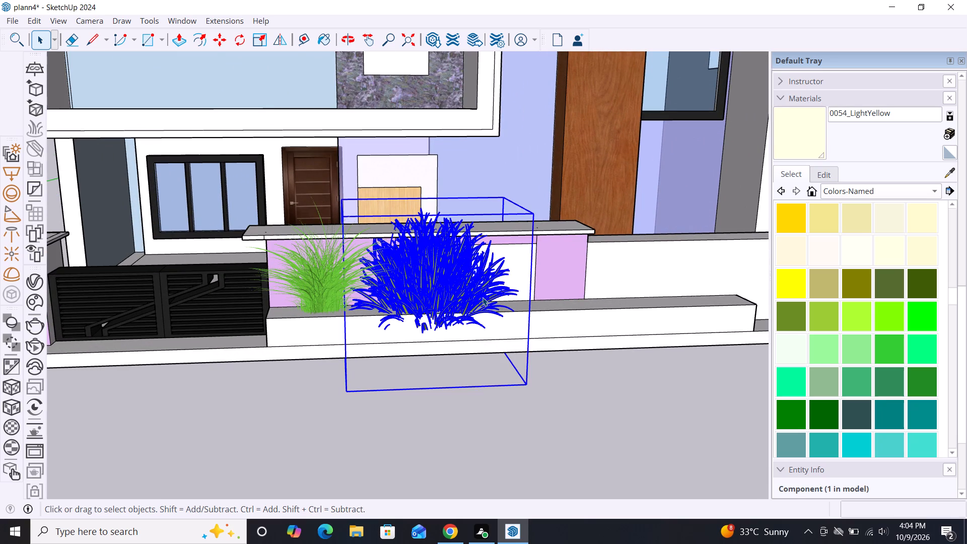
{"action": "key", "text": "m"}
{"action": "left_click", "coordinate": [524, 385]}
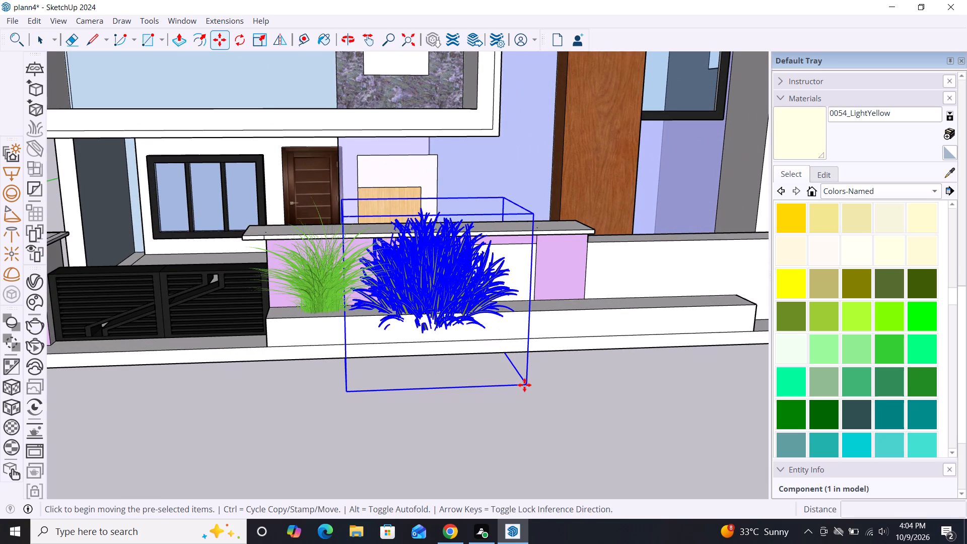
{"action": "double_click", "coordinate": [569, 377]}
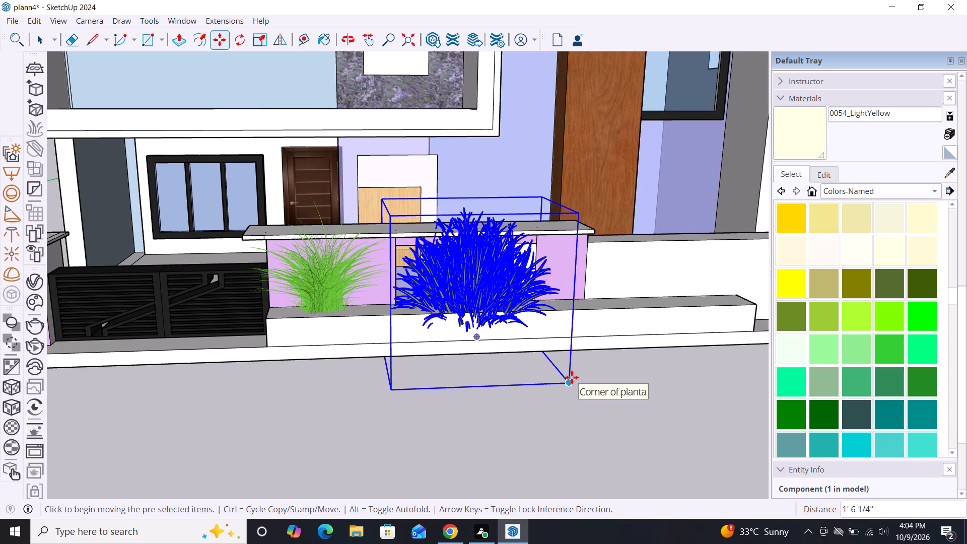
Narrow the dark plant along the red axis on the side facing the green grass clump.
{"action": "key", "text": "s"}
{"action": "left_click_drag", "start_coordinate": [379, 287], "coordinate": [407, 287]}
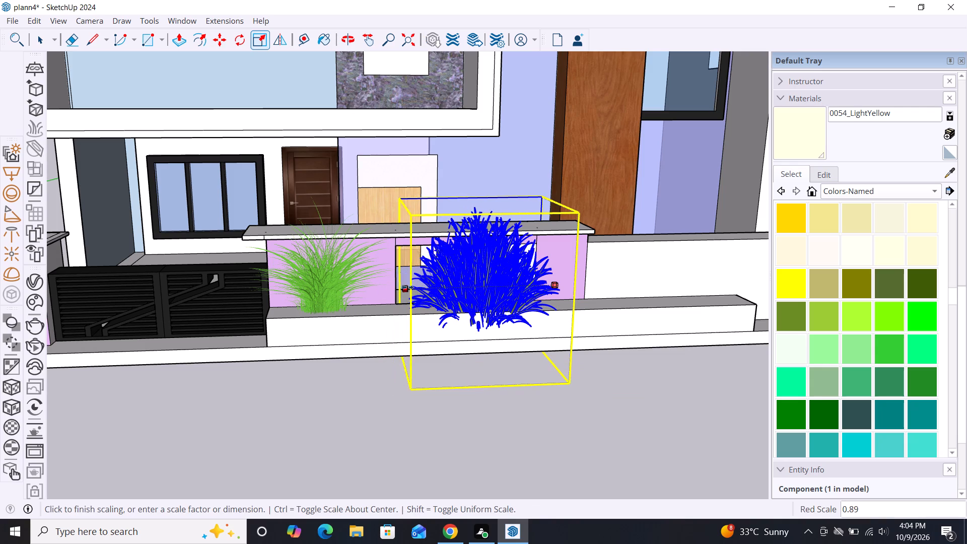
{"action": "left_click_drag", "start_coordinate": [407, 287], "coordinate": [416, 286]}
{"action": "left_click", "coordinate": [416, 286]}
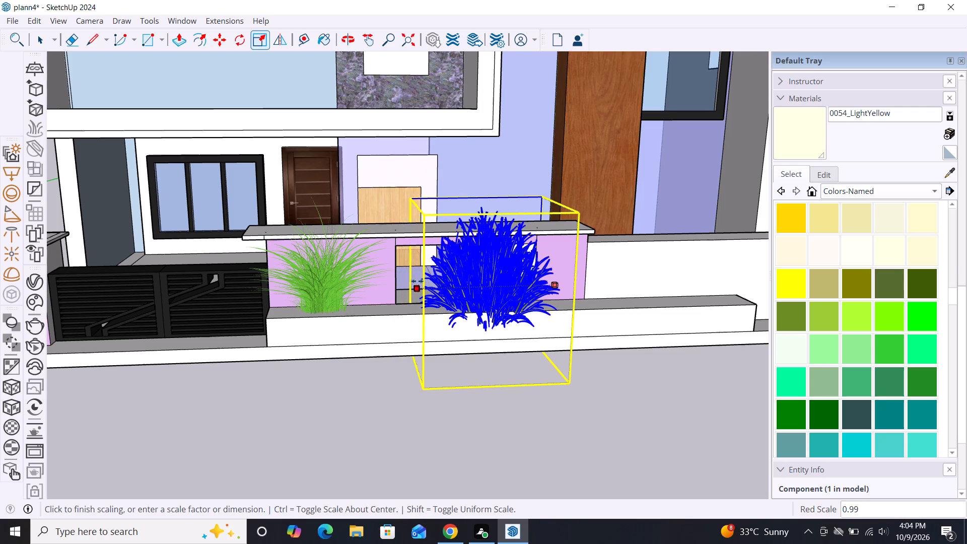
{"action": "left_click", "coordinate": [407, 283]}
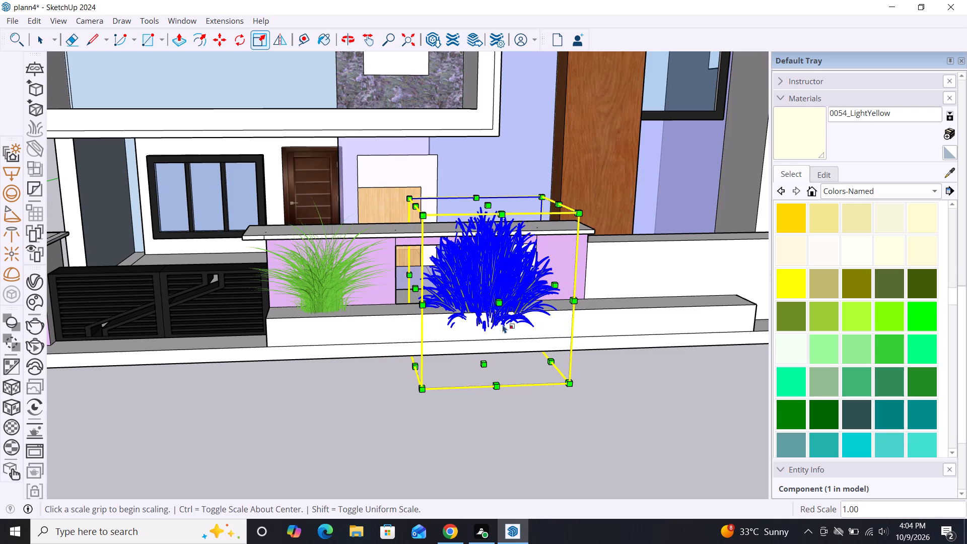
Scale the dark plant to about 0.71 in depth and 0.65 in height, and widen it slightly along the red axis.
{"action": "left_click", "coordinate": [498, 373]}
{"action": "left_click_drag", "start_coordinate": [496, 384], "coordinate": [490, 318]}
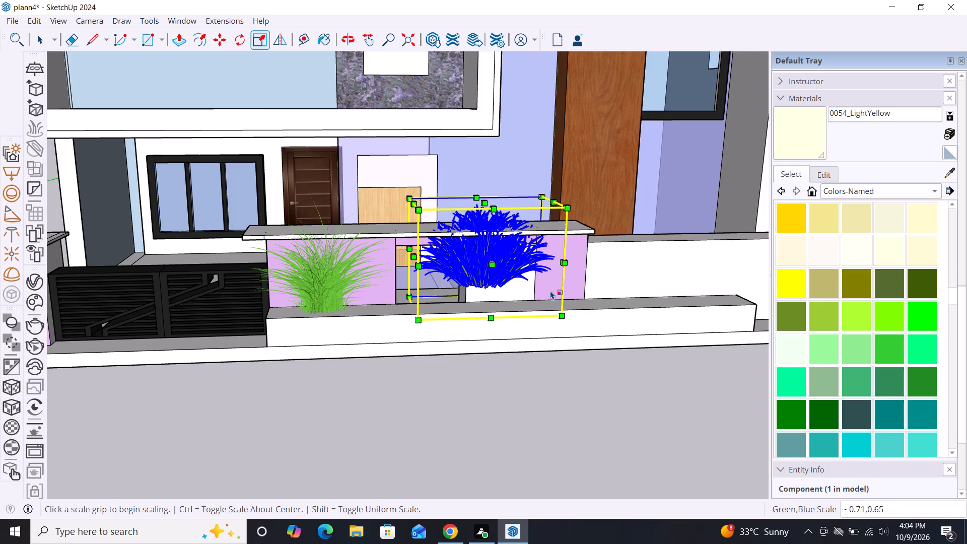
{"action": "left_click_drag", "start_coordinate": [561, 262], "coordinate": [590, 259]}
Move the rescaled plant forward out of the boundary wall and closer to the grass clump on the front ledge.
{"action": "key", "text": "m"}
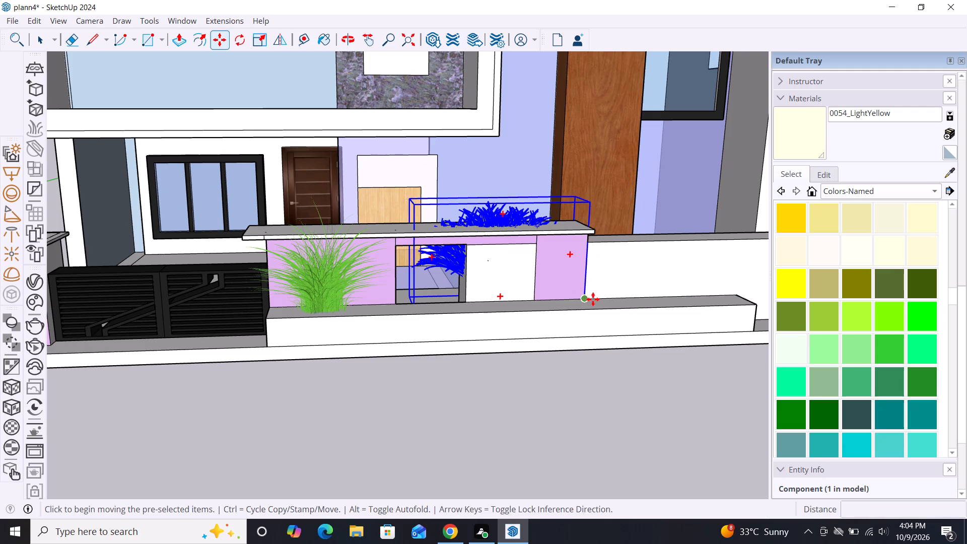
{"action": "left_click", "coordinate": [589, 296]}
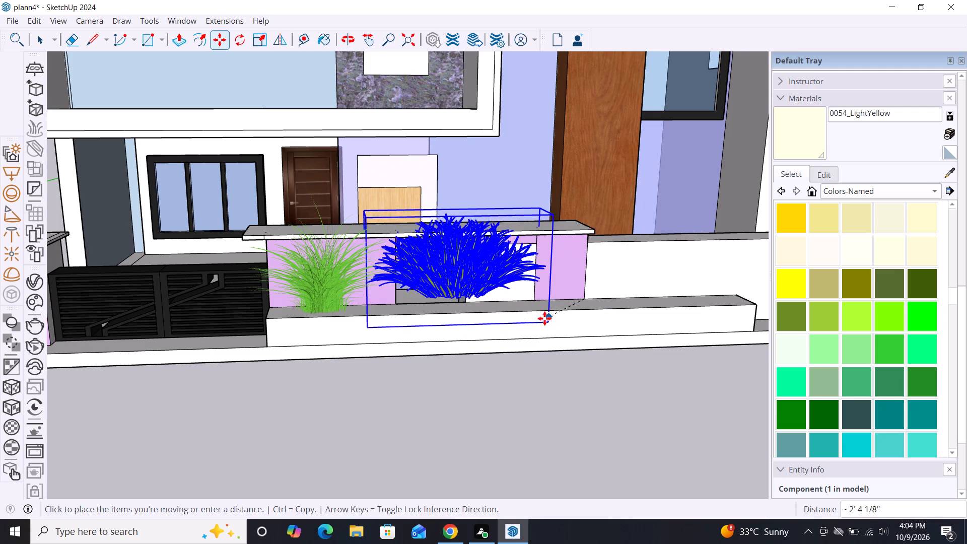
{"action": "left_click", "coordinate": [533, 328]}
{"action": "key", "text": "space"}
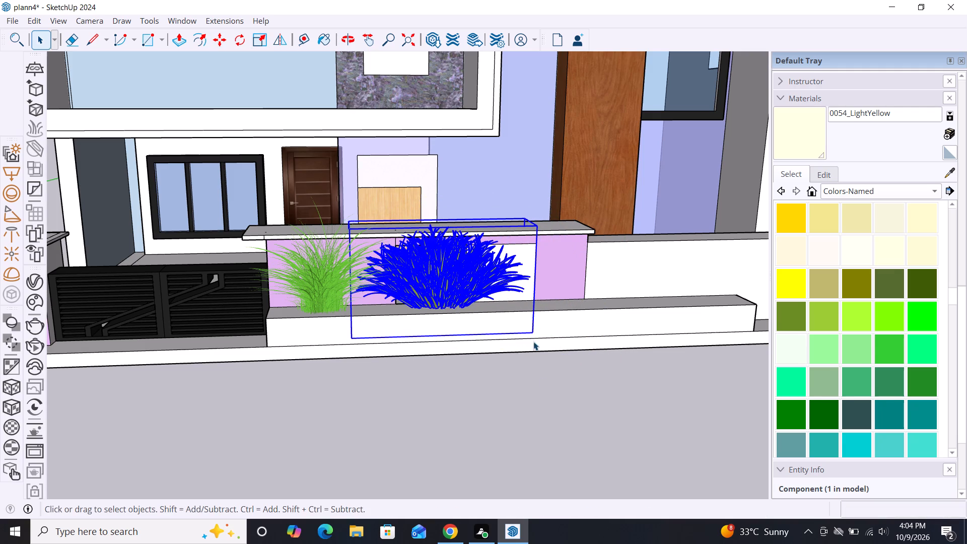
{"action": "left_click", "coordinate": [547, 385]}
Shift the dark plant a few inches along the front ledge toward the green grass clump.
{"action": "scroll", "coordinate": [505, 275], "scroll_direction": "down", "scroll_amount": 3}
{"action": "scroll", "coordinate": [495, 235], "scroll_direction": "down", "scroll_amount": 7}
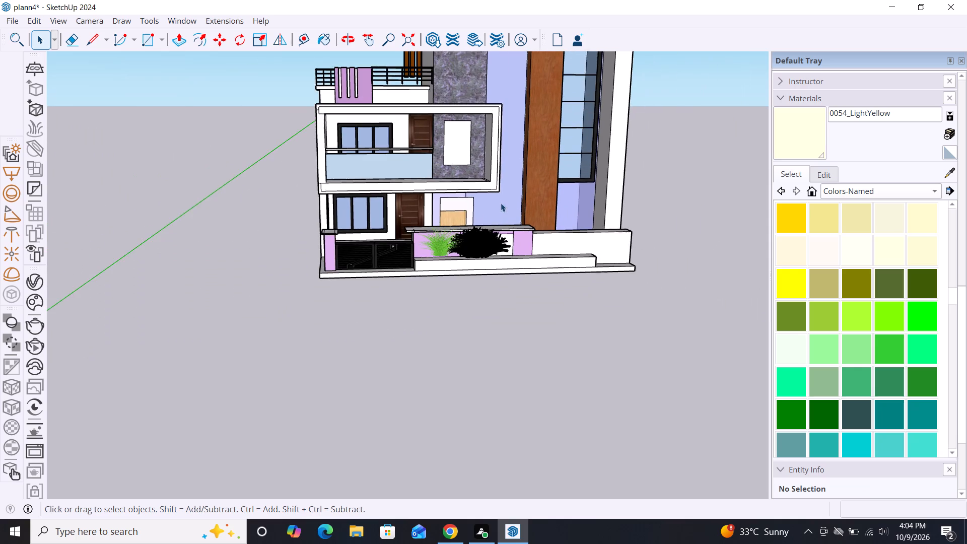
{"action": "scroll", "coordinate": [501, 256], "scroll_direction": "down", "scroll_amount": 1}
{"action": "middle_click_drag", "start_coordinate": [494, 337], "coordinate": [367, 414]}
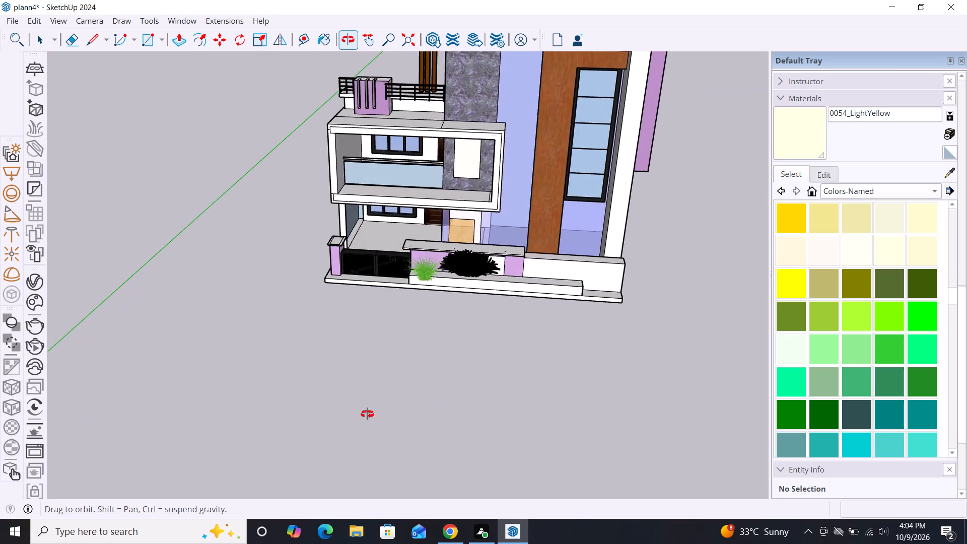
{"action": "middle_click_drag", "start_coordinate": [367, 414], "coordinate": [315, 425]}
{"action": "scroll", "coordinate": [397, 286], "scroll_direction": "up", "scroll_amount": 12}
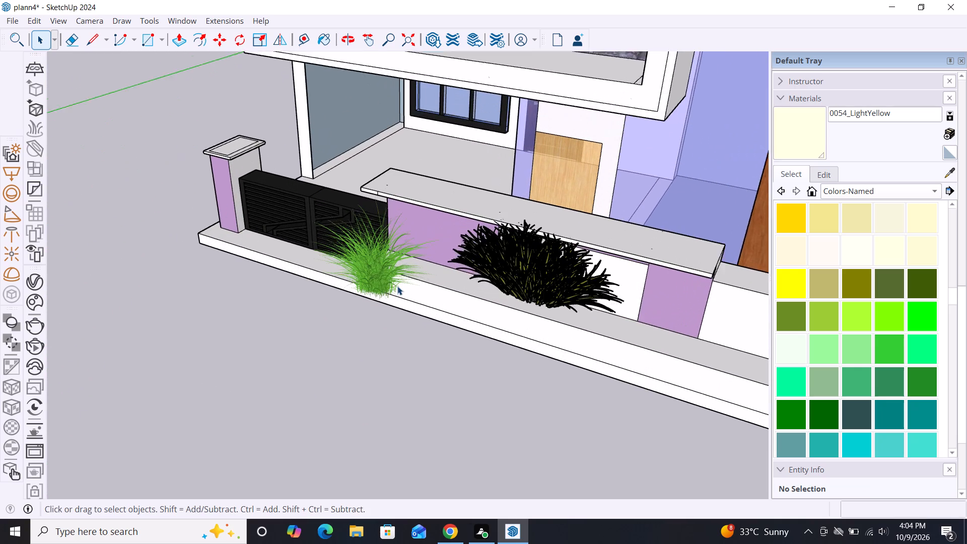
{"action": "left_click", "coordinate": [558, 292]}
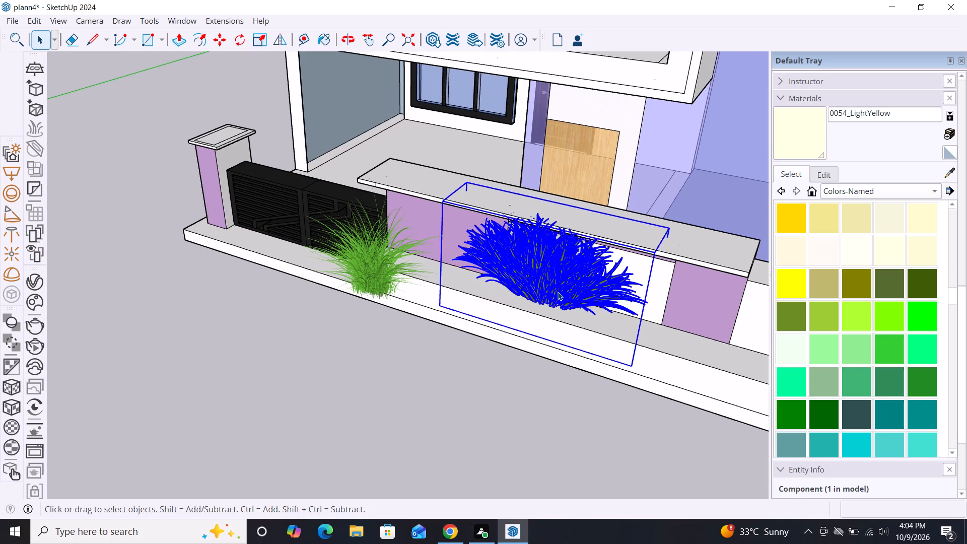
{"action": "key", "text": "m"}
{"action": "left_click", "coordinate": [629, 363]}
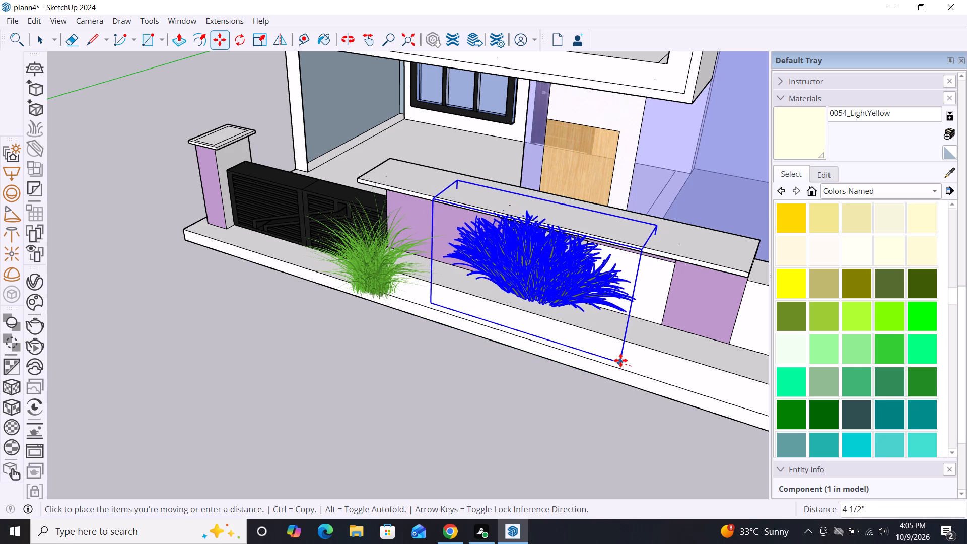
{"action": "double_click", "coordinate": [620, 361]}
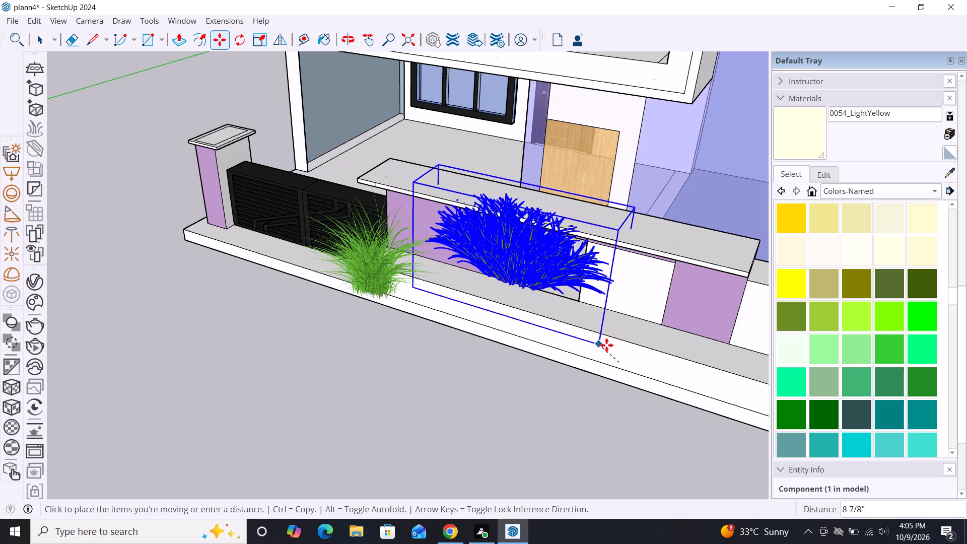
{"action": "double_click", "coordinate": [610, 356]}
{"action": "key", "text": "space"}
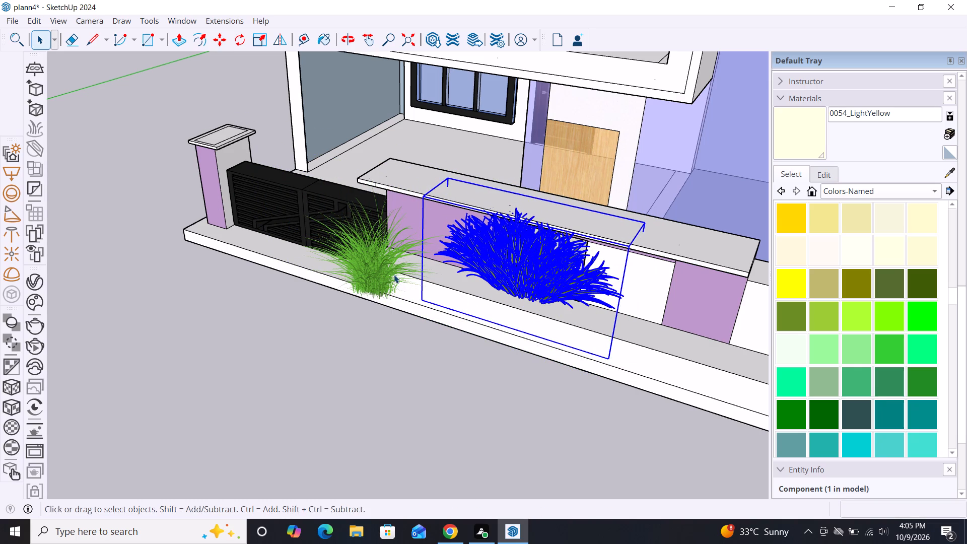
Move the green grass clump about 2' 3" back toward the boundary wall, beside the dark plant.
{"action": "left_click", "coordinate": [393, 274]}
{"action": "key", "text": "m"}
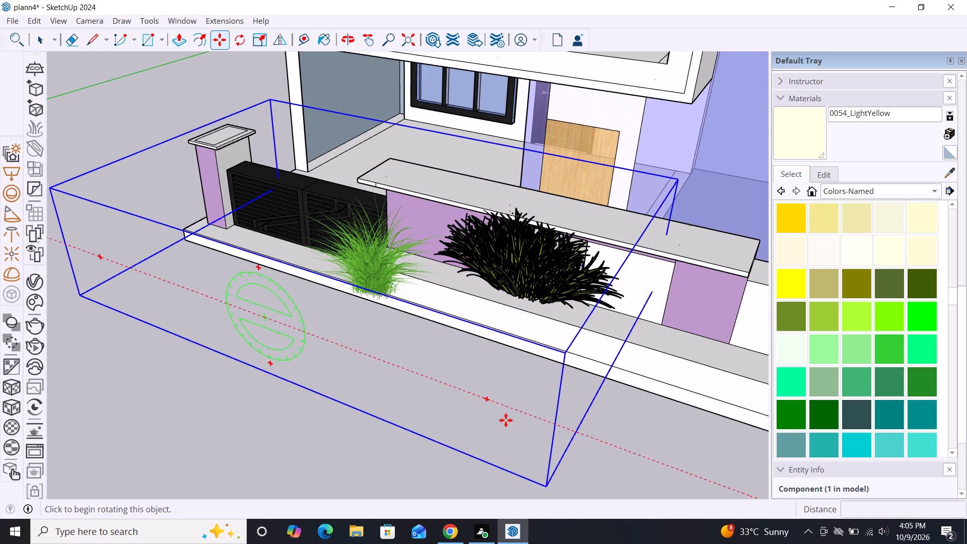
{"action": "left_click", "coordinate": [544, 488]}
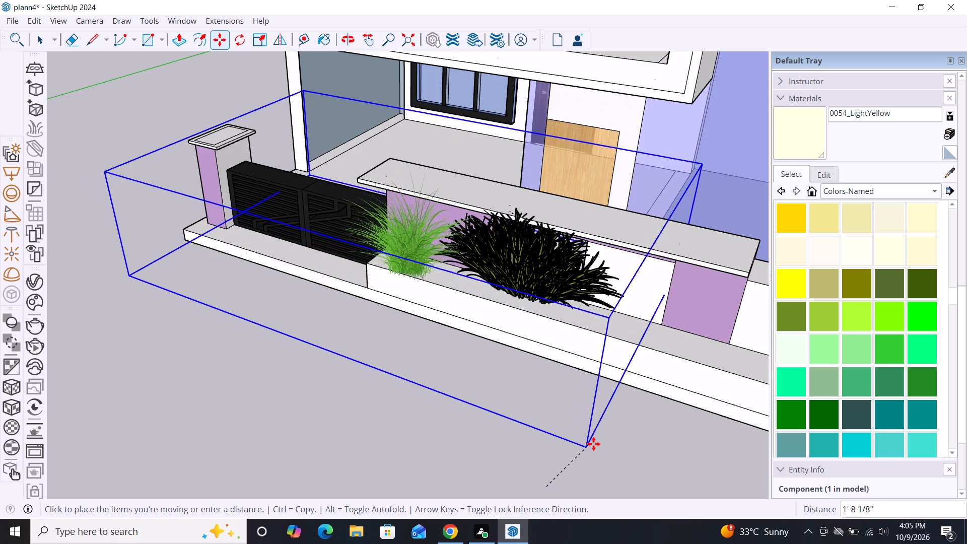
{"action": "double_click", "coordinate": [602, 432]}
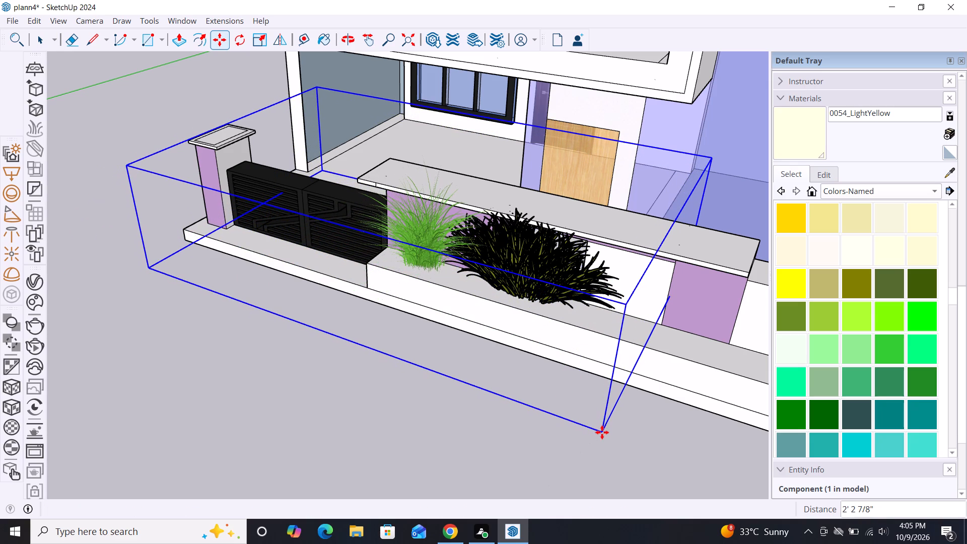
{"action": "key", "text": "space"}
{"action": "scroll", "coordinate": [557, 275], "scroll_direction": "down", "scroll_amount": 2}
{"action": "left_click", "coordinate": [253, 416]}
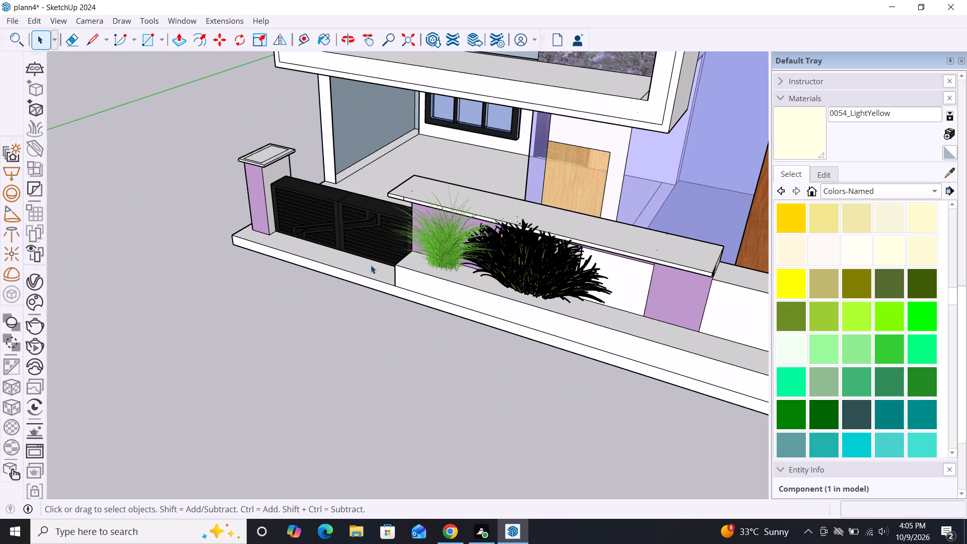
Lower the green grass clump about 10 5/8" along the blue axis onto the top of the front ledge.
{"action": "scroll", "coordinate": [371, 264], "scroll_direction": "down", "scroll_amount": 4}
{"action": "middle_click_drag", "start_coordinate": [415, 410], "coordinate": [625, 306]}
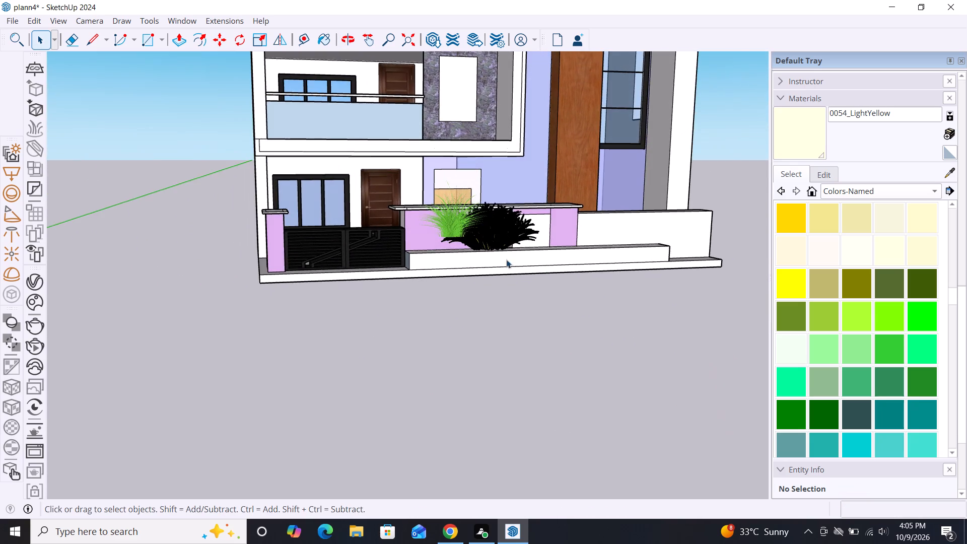
{"action": "scroll", "coordinate": [488, 249], "scroll_direction": "up", "scroll_amount": 11}
{"action": "left_click", "coordinate": [356, 168]}
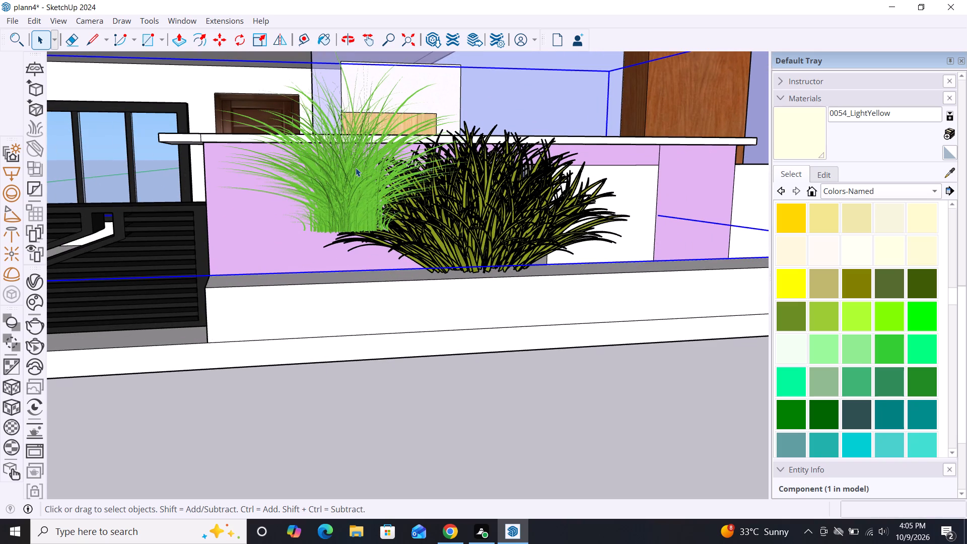
{"action": "key", "text": "m"}
{"action": "scroll", "coordinate": [307, 213], "scroll_direction": "down", "scroll_amount": 6}
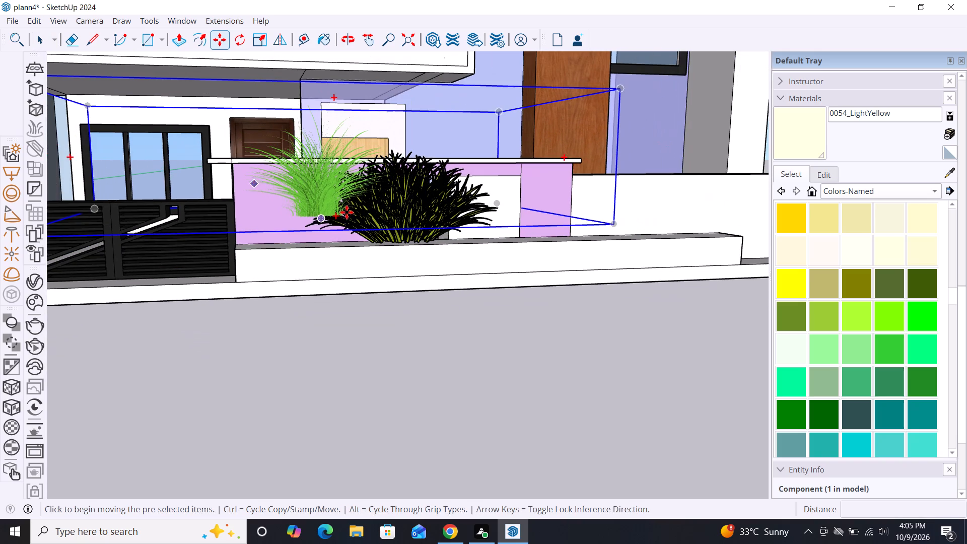
{"action": "left_click_drag", "start_coordinate": [618, 222], "coordinate": [618, 230]}
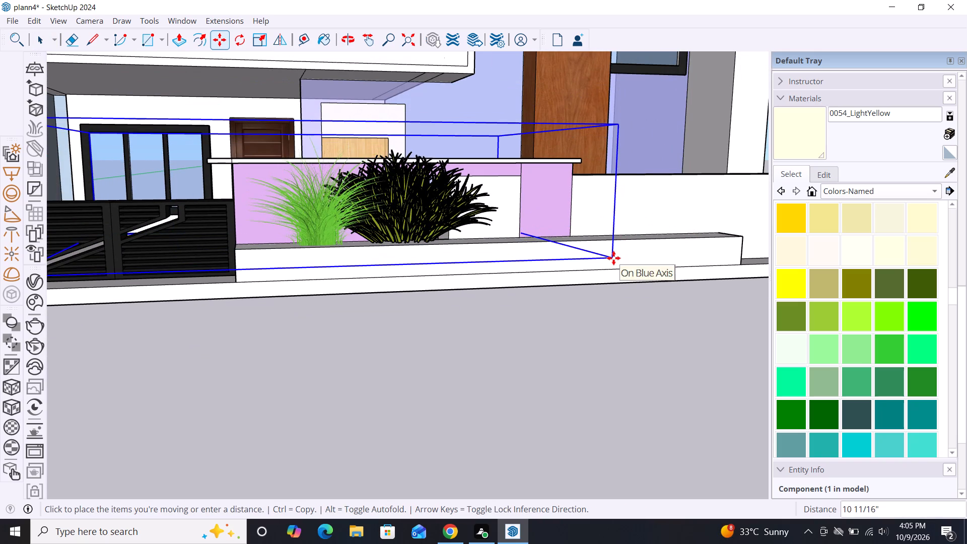
{"action": "left_click", "coordinate": [617, 258]}
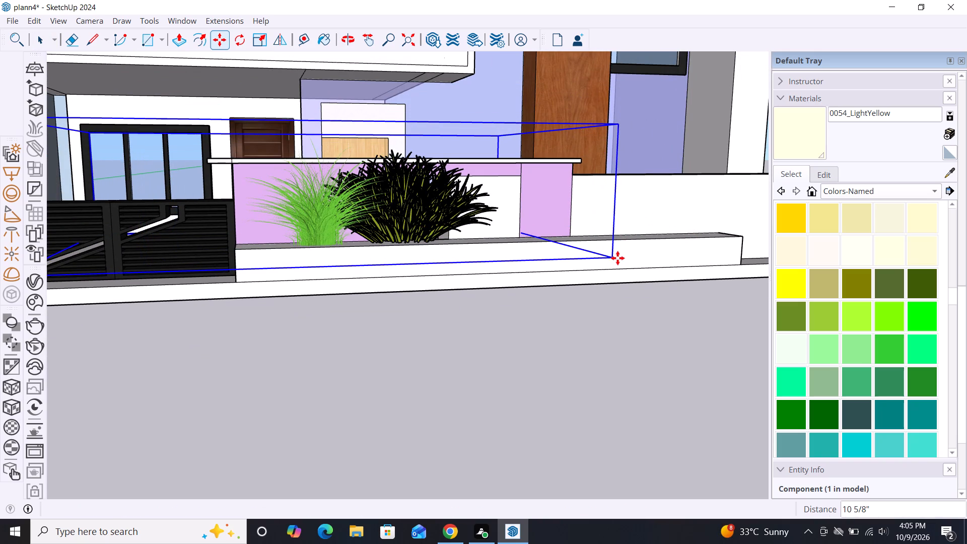
Move the green grass clump along the front ledge toward the gate, away from the dark plant.
{"action": "scroll", "coordinate": [721, 255], "scroll_direction": "down", "scroll_amount": 5}
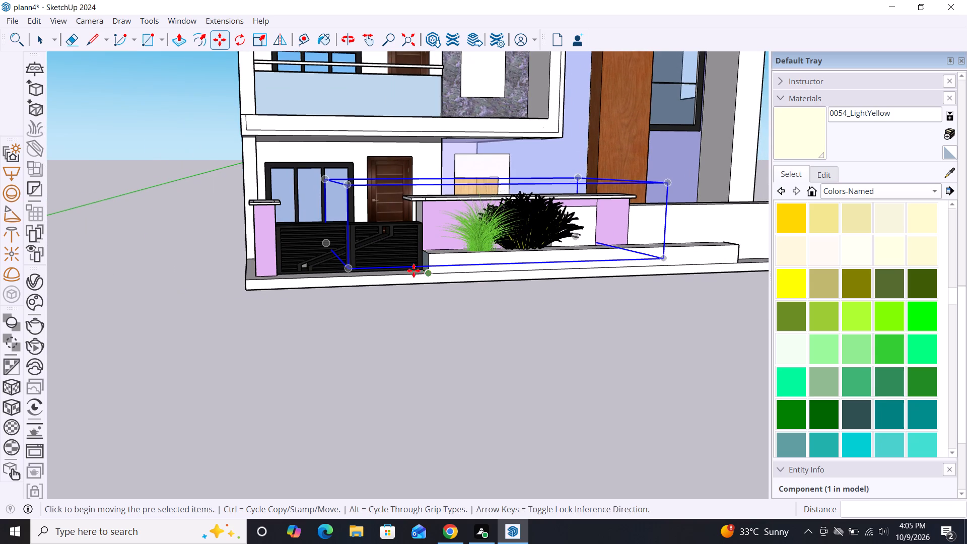
{"action": "left_click_drag", "start_coordinate": [350, 269], "coordinate": [338, 276]}
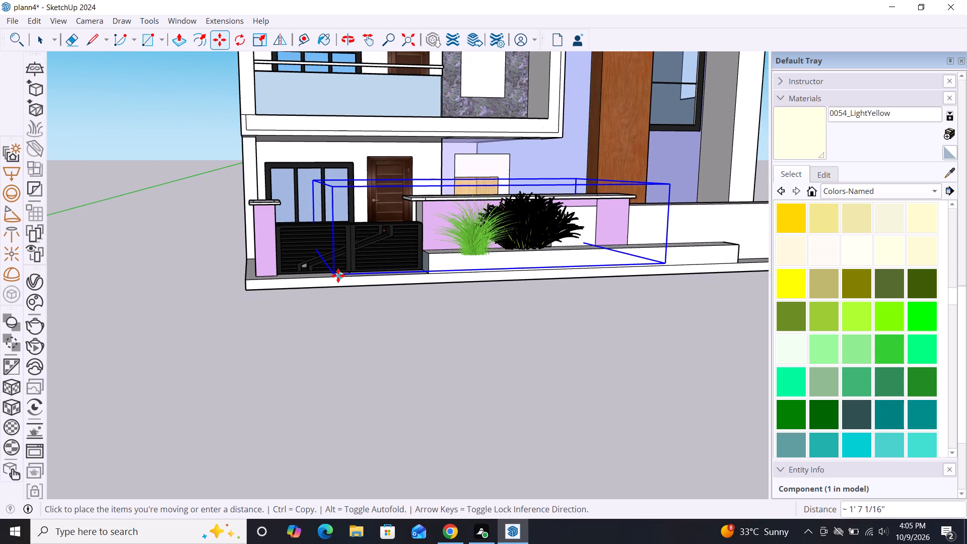
{"action": "left_click_drag", "start_coordinate": [338, 276], "coordinate": [324, 268]}
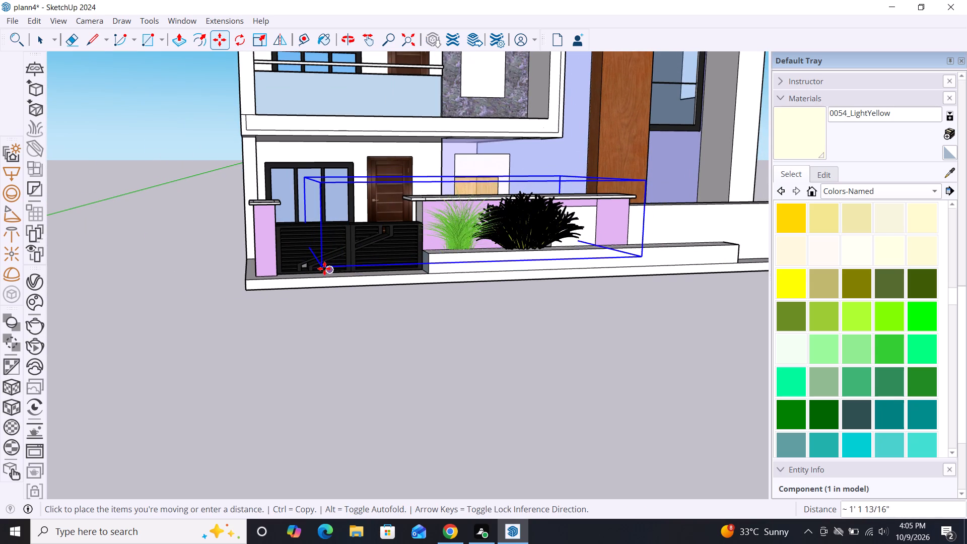
{"action": "left_click_drag", "start_coordinate": [324, 268], "coordinate": [324, 274]}
{"action": "left_click", "coordinate": [324, 274]}
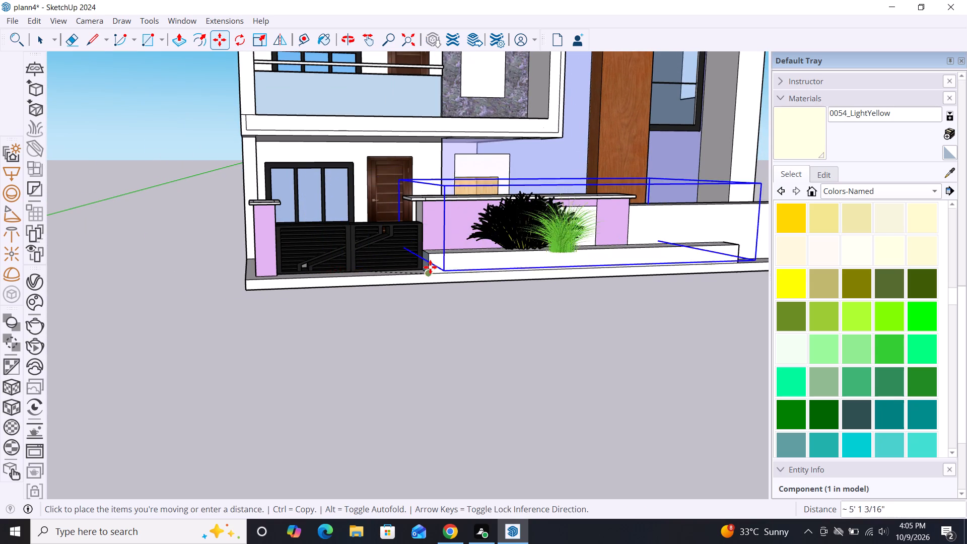
{"action": "double_click", "coordinate": [319, 274]}
{"action": "key", "text": "space"}
{"action": "scroll", "coordinate": [457, 226], "scroll_direction": "down", "scroll_amount": 3}
{"action": "left_click", "coordinate": [502, 339]}
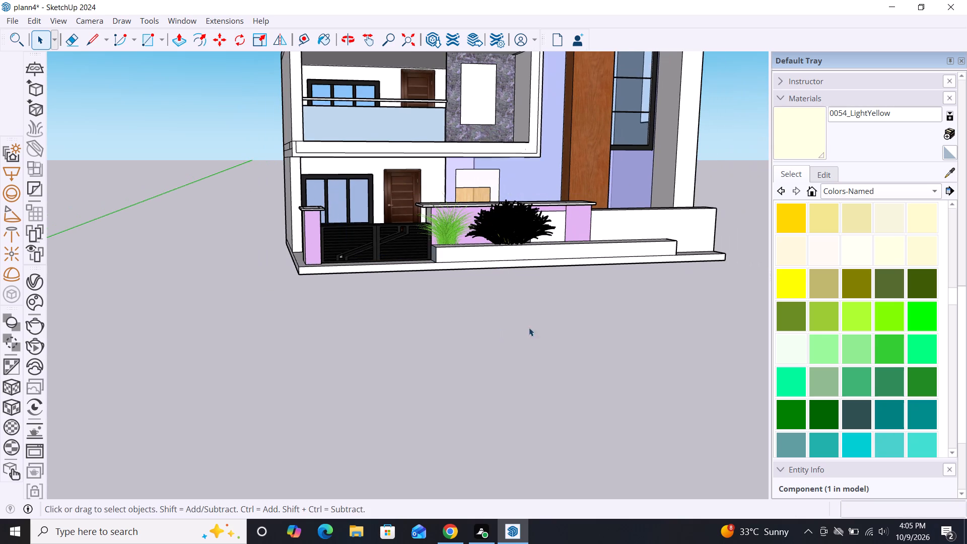
Examine how the green grass clump sits on the gate end of the front ledge.
{"action": "scroll", "coordinate": [629, 258], "scroll_direction": "down", "scroll_amount": 3}
{"action": "middle_click_drag", "start_coordinate": [638, 300], "coordinate": [381, 342]}
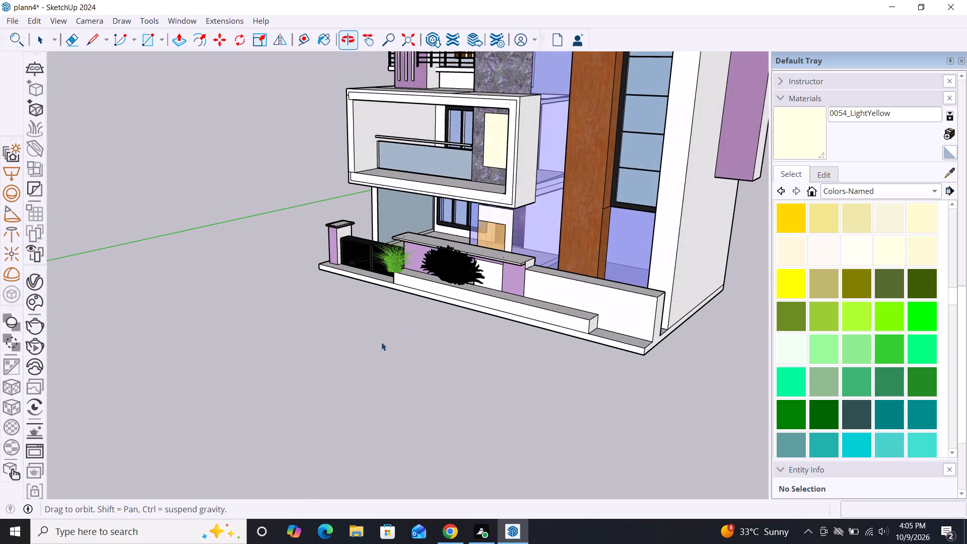
{"action": "scroll", "coordinate": [403, 276], "scroll_direction": "up", "scroll_amount": 16}
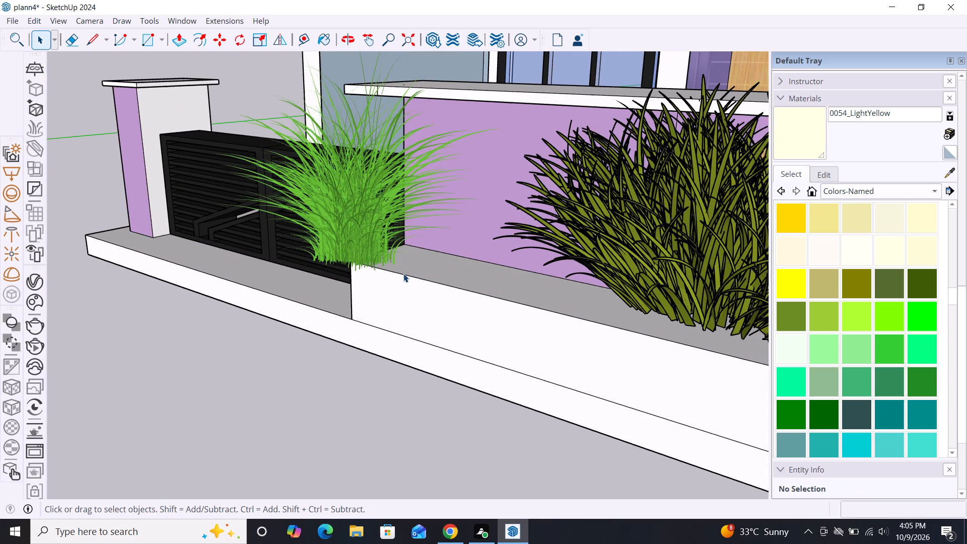
{"action": "left_click", "coordinate": [379, 259]}
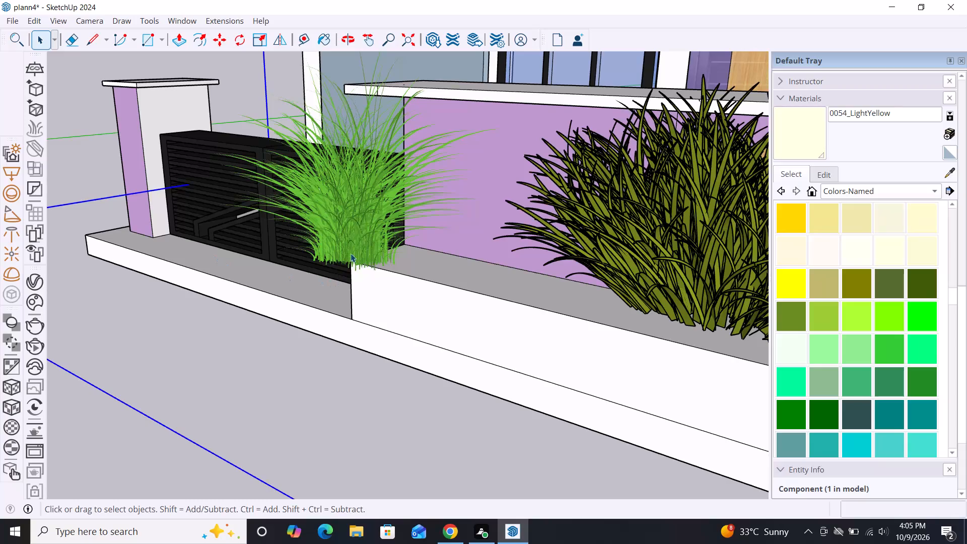
{"action": "key", "text": "space"}
{"action": "left_click", "coordinate": [296, 405]}
{"action": "scroll", "coordinate": [406, 267], "scroll_direction": "down", "scroll_amount": 7}
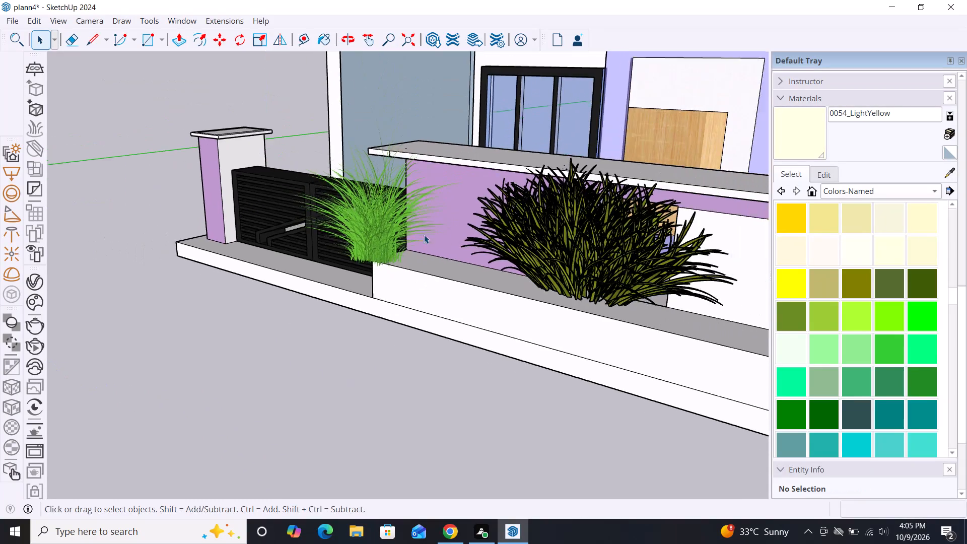
{"action": "scroll", "coordinate": [424, 235], "scroll_direction": "down", "scroll_amount": 6}
{"action": "middle_click_drag", "start_coordinate": [361, 403], "coordinate": [643, 372]}
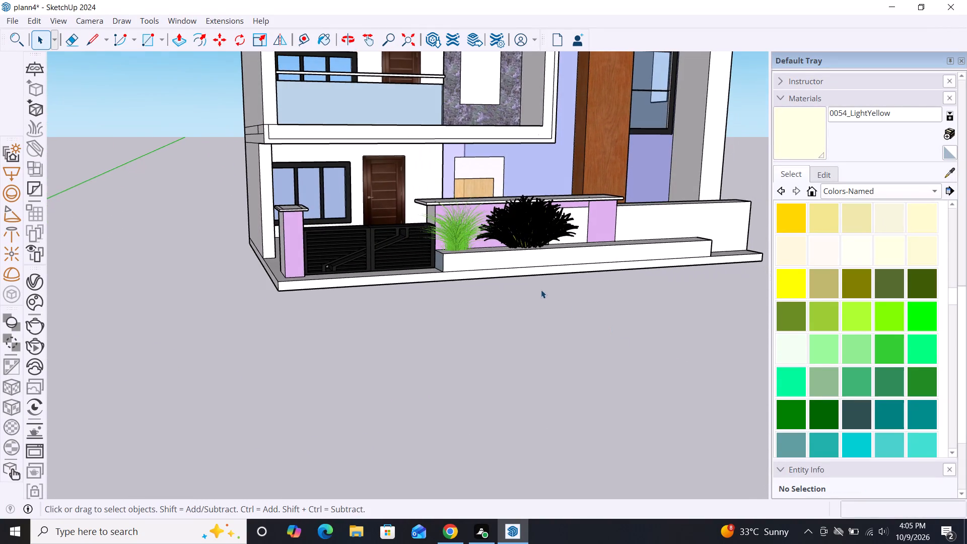
Move the green grass clump slightly along the ledge away from the gate, closer to the dark plant.
{"action": "scroll", "coordinate": [535, 287], "scroll_direction": "down", "scroll_amount": 2}
{"action": "scroll", "coordinate": [546, 244], "scroll_direction": "up", "scroll_amount": 14}
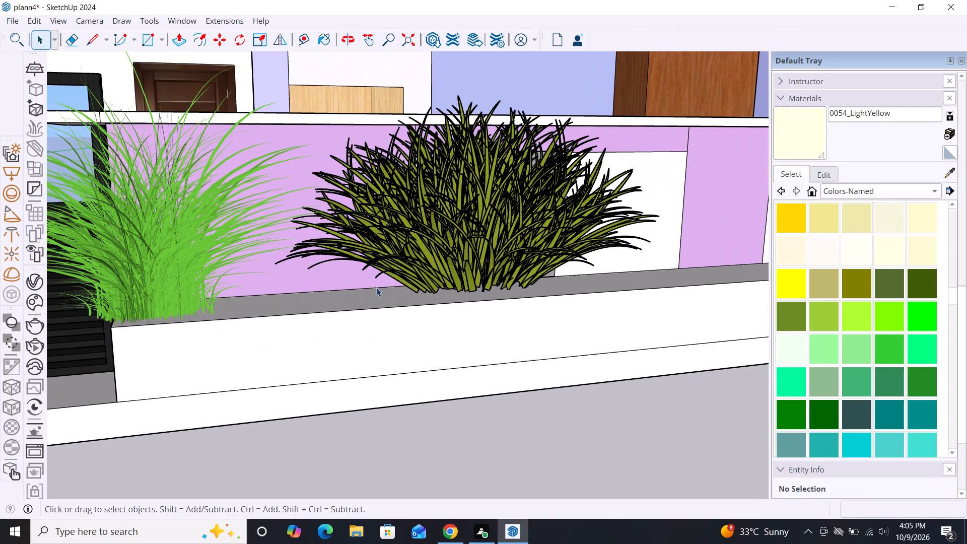
{"action": "left_click", "coordinate": [161, 286]}
{"action": "key", "text": "m"}
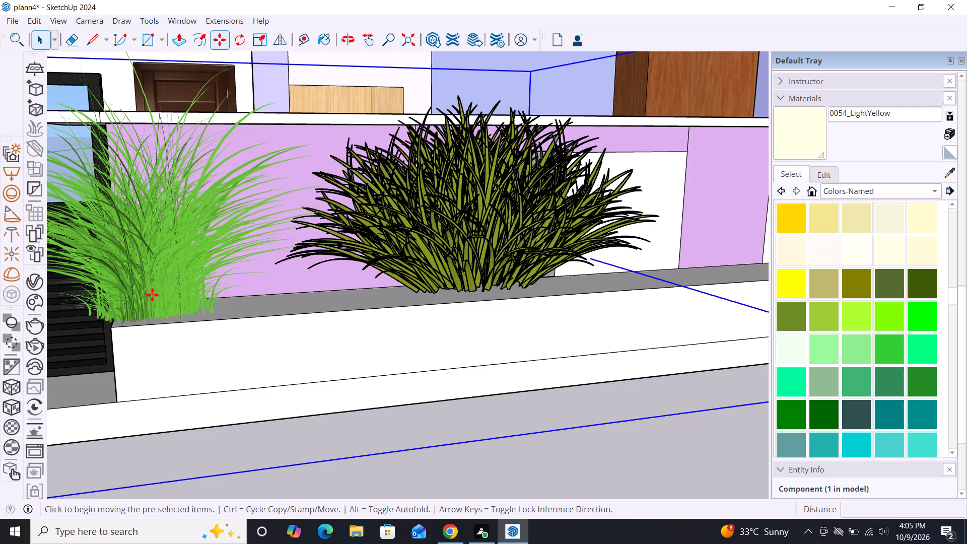
{"action": "scroll", "coordinate": [151, 305], "scroll_direction": "down", "scroll_amount": 4}
{"action": "scroll", "coordinate": [325, 301], "scroll_direction": "down", "scroll_amount": 6}
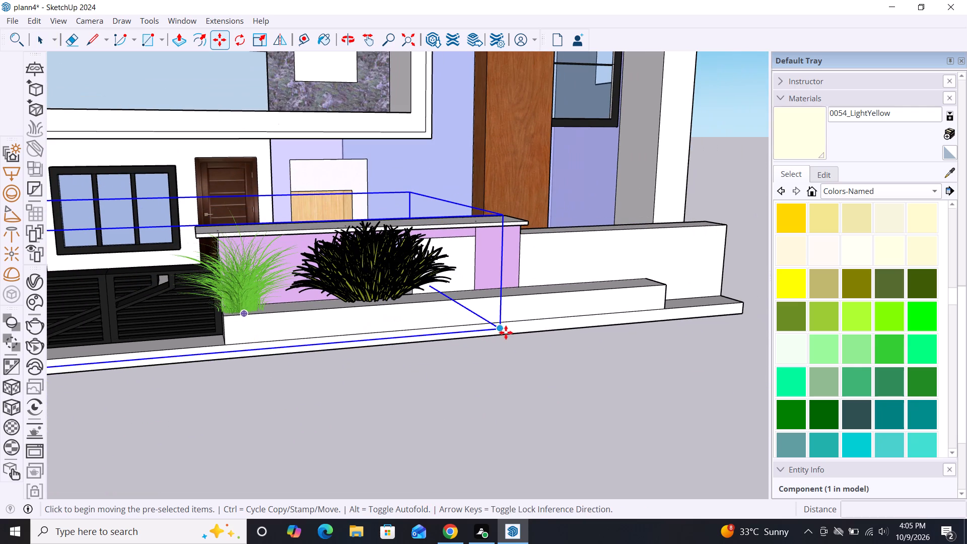
{"action": "left_click_drag", "start_coordinate": [504, 329], "coordinate": [514, 330]}
{"action": "left_click", "coordinate": [523, 328]}
{"action": "key", "text": "space"}
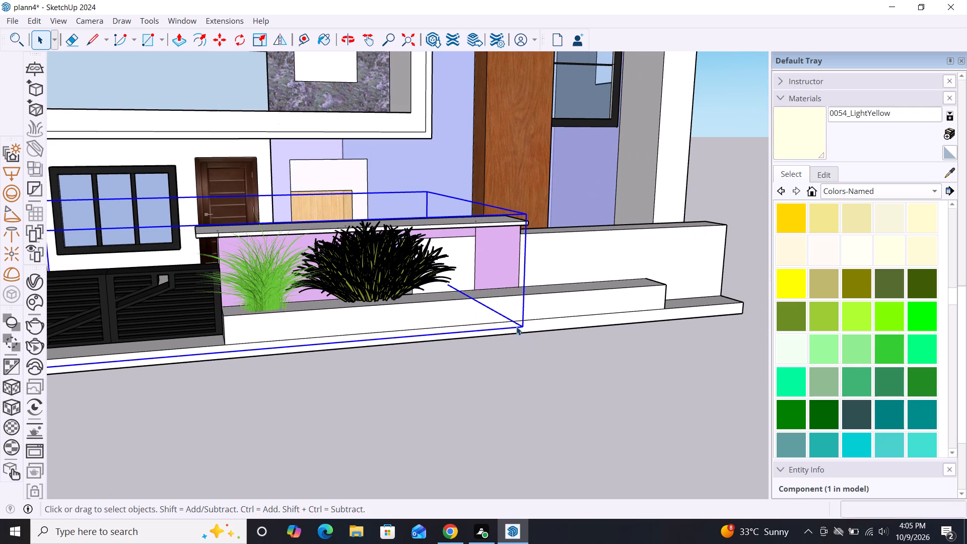
{"action": "scroll", "coordinate": [587, 256], "scroll_direction": "down", "scroll_amount": 7}
{"action": "middle_click_drag", "start_coordinate": [559, 368], "coordinate": [448, 363]}
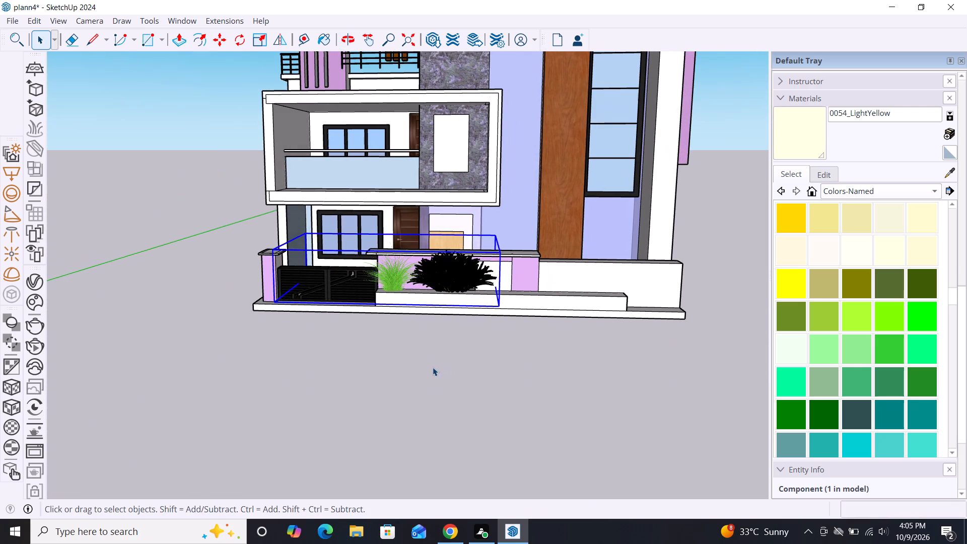
{"action": "left_click", "coordinate": [429, 369]}
Import the tree model Componente from the Downloads folder, accepting the file version warning.
{"action": "scroll", "coordinate": [568, 281], "scroll_direction": "up", "scroll_amount": 3}
{"action": "scroll", "coordinate": [572, 281], "scroll_direction": "down", "scroll_amount": 3}
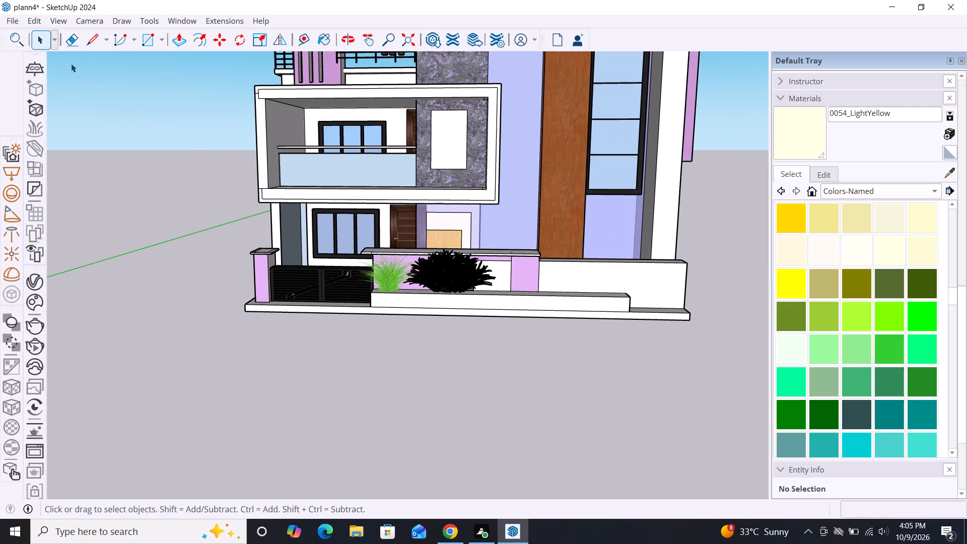
{"action": "left_click", "coordinate": [15, 22]}
{"action": "left_click", "coordinate": [97, 201]}
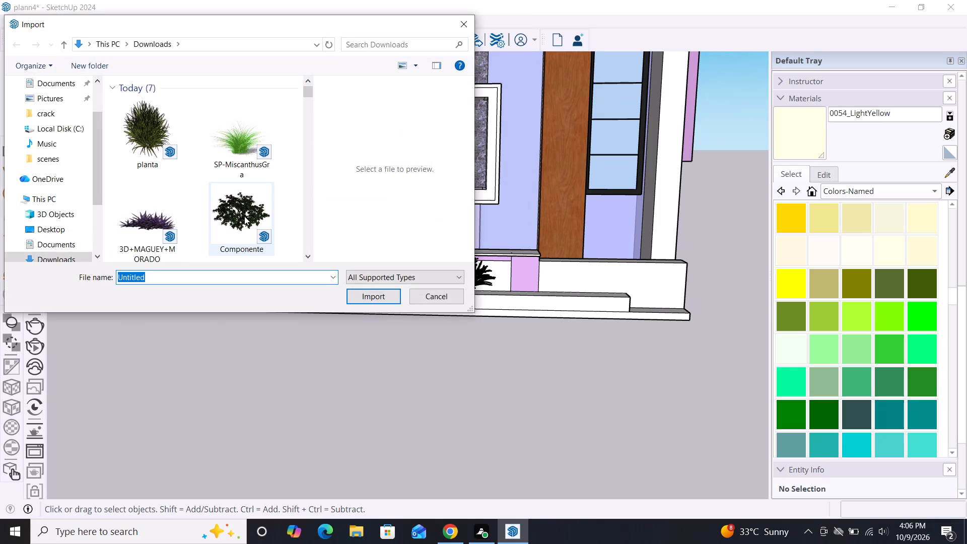
{"action": "left_click", "coordinate": [244, 216]}
{"action": "left_click", "coordinate": [378, 302]}
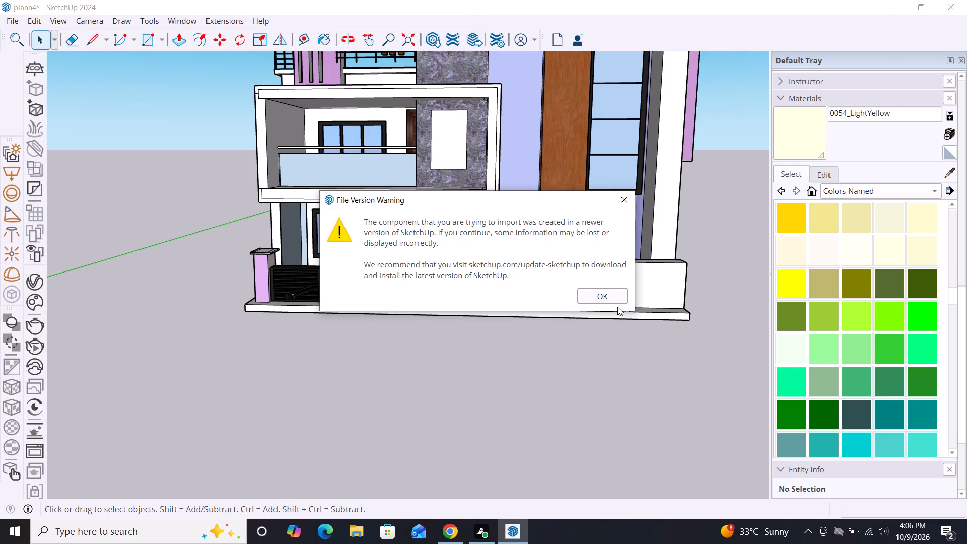
{"action": "left_click", "coordinate": [594, 295]}
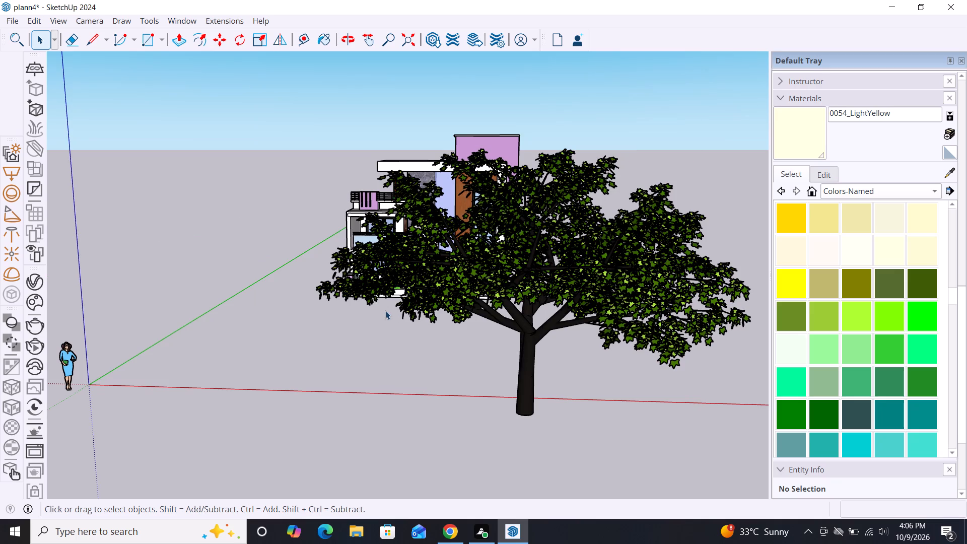
Delete the large imported tree standing in front of the house.
{"action": "key", "text": "Delete"}
{"action": "left_click", "coordinate": [618, 311]}
{"action": "key", "text": "Delete"}
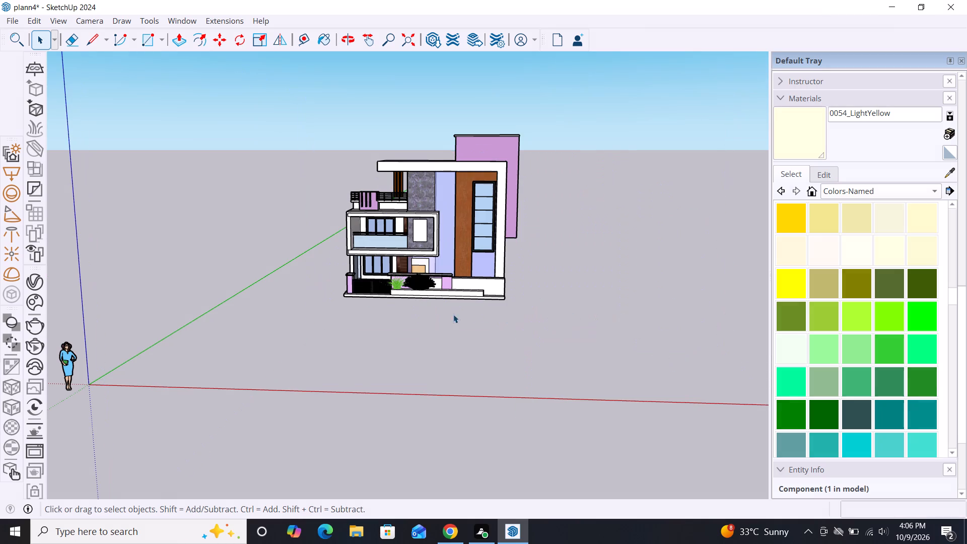
{"action": "scroll", "coordinate": [441, 306], "scroll_direction": "down", "scroll_amount": 3}
{"action": "scroll", "coordinate": [444, 270], "scroll_direction": "up", "scroll_amount": 4}
{"action": "scroll", "coordinate": [373, 279], "scroll_direction": "up", "scroll_amount": 9}
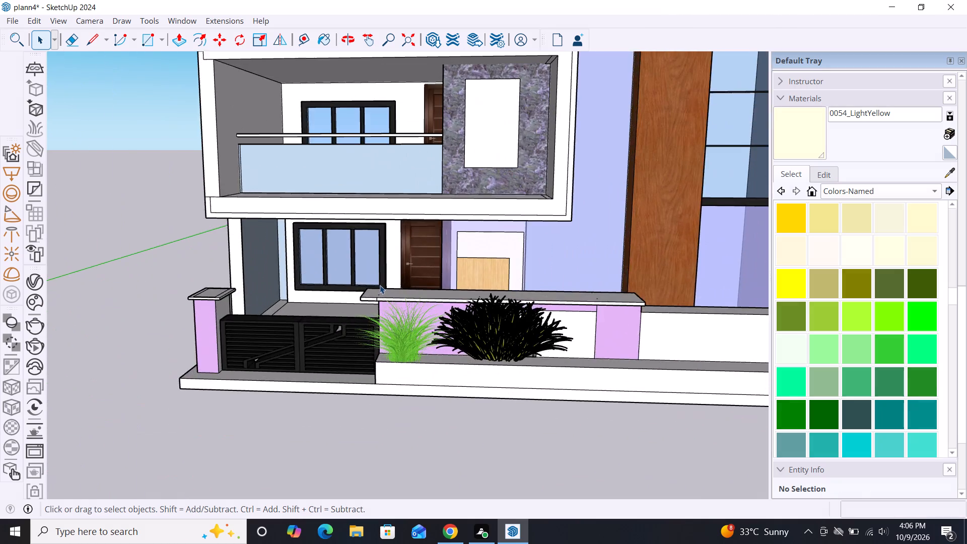
{"action": "scroll", "coordinate": [382, 286], "scroll_direction": "down", "scroll_amount": 4}
Switch to Chrome and browse the 3D Warehouse grass results for another plant model suited to the front ledge.
{"action": "left_click", "coordinate": [449, 533]}
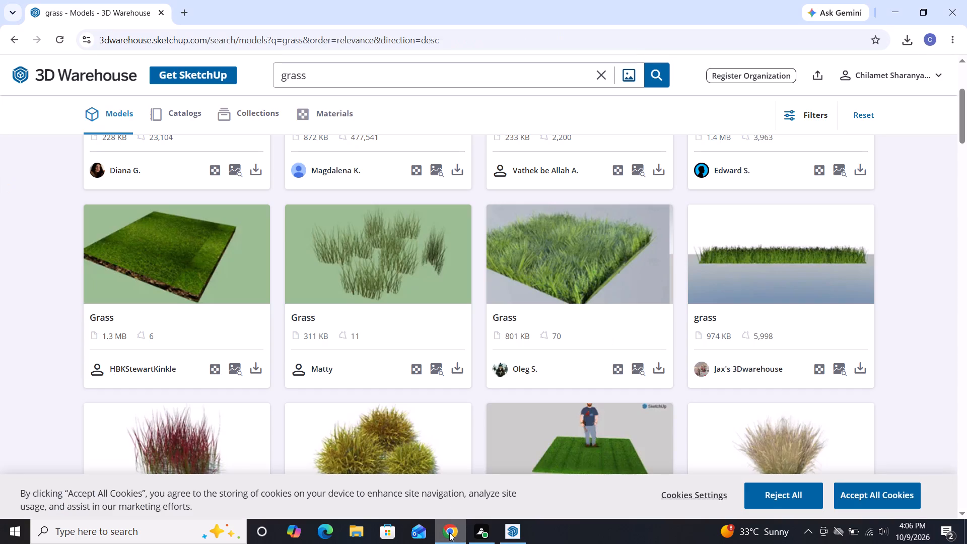
{"action": "scroll", "coordinate": [530, 345], "scroll_direction": "down", "scroll_amount": 2}
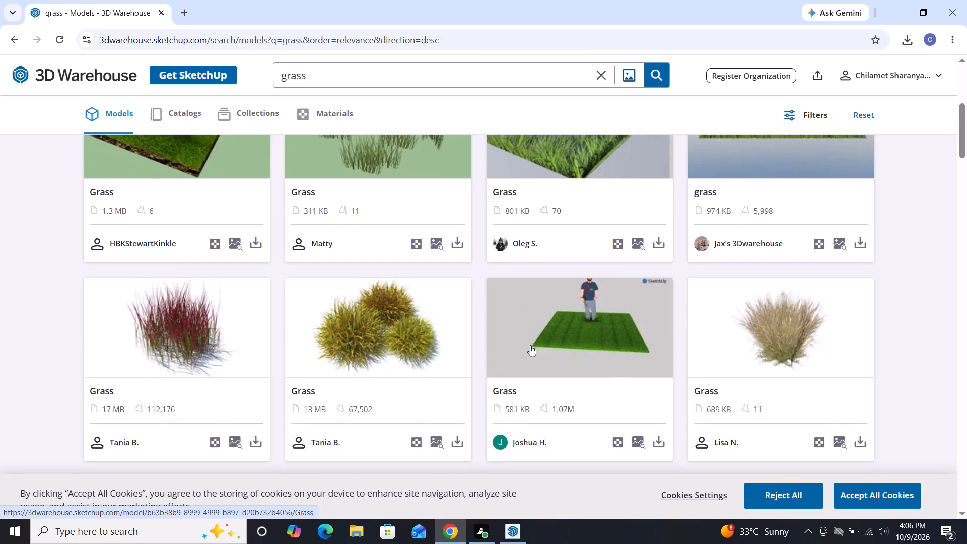
{"action": "scroll", "coordinate": [530, 345], "scroll_direction": "down", "scroll_amount": 10}
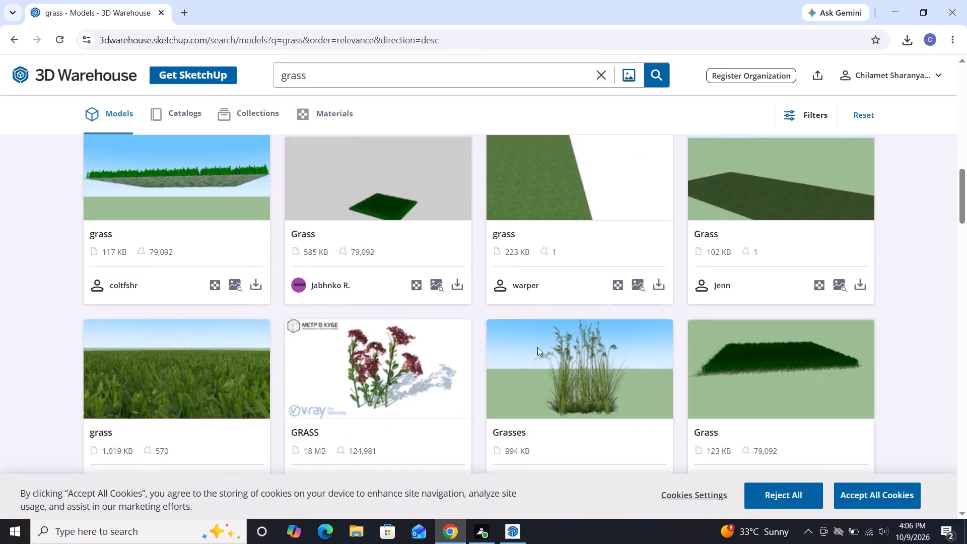
{"action": "scroll", "coordinate": [537, 347], "scroll_direction": "down", "scroll_amount": 3}
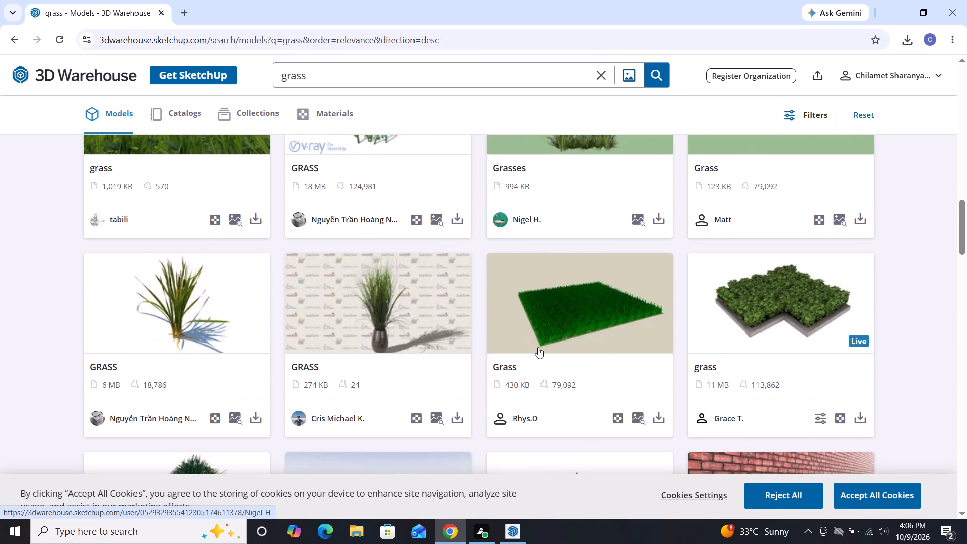
{"action": "scroll", "coordinate": [538, 347], "scroll_direction": "down", "scroll_amount": 4}
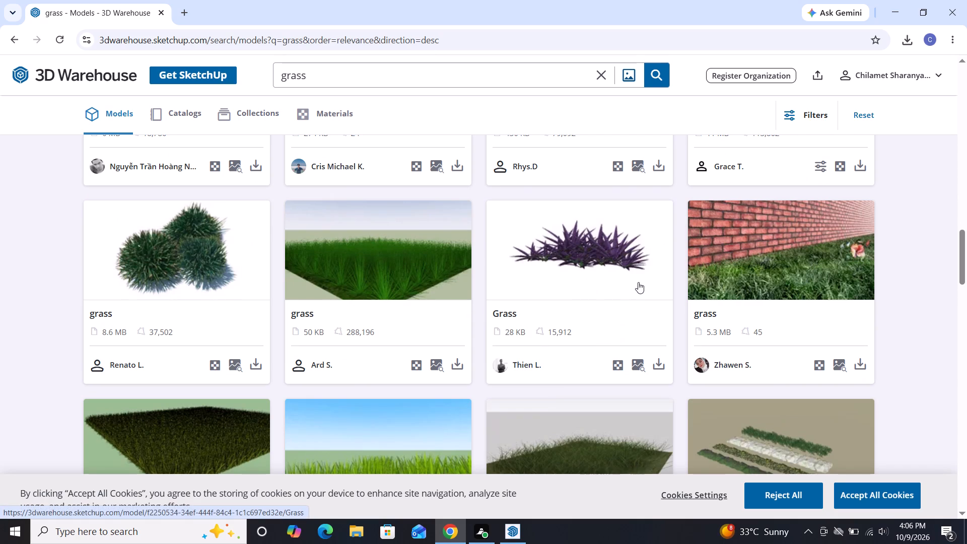
{"action": "scroll", "coordinate": [565, 354], "scroll_direction": "down", "scroll_amount": 3}
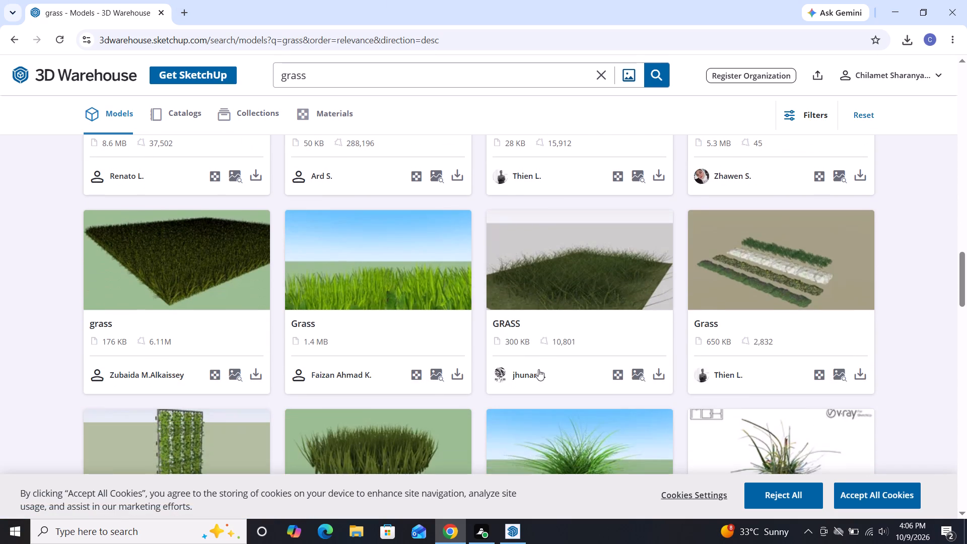
{"action": "scroll", "coordinate": [518, 378], "scroll_direction": "down", "scroll_amount": 2}
{"action": "scroll", "coordinate": [458, 355], "scroll_direction": "down", "scroll_amount": 2}
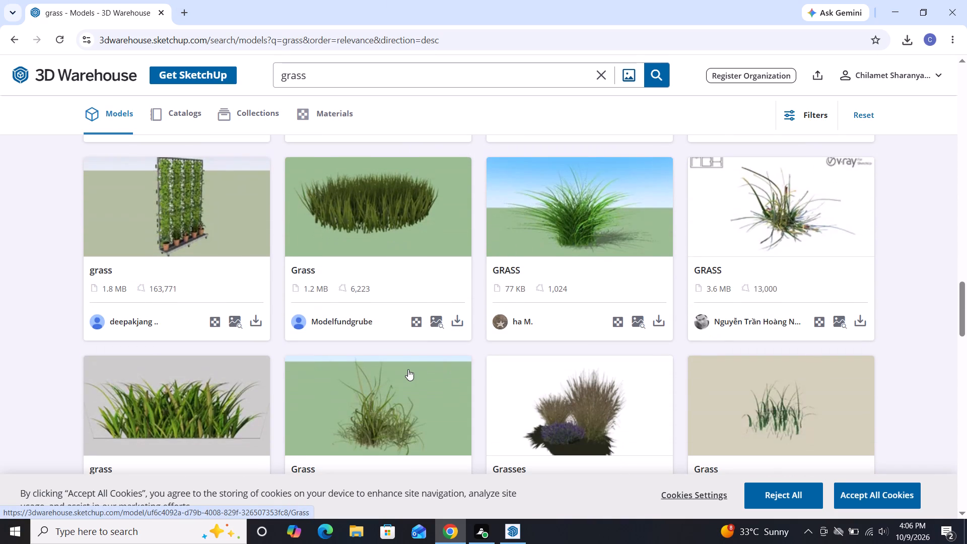
{"action": "scroll", "coordinate": [408, 369], "scroll_direction": "down", "scroll_amount": 4}
{"action": "scroll", "coordinate": [311, 405], "scroll_direction": "down", "scroll_amount": 4}
{"action": "scroll", "coordinate": [377, 380], "scroll_direction": "down", "scroll_amount": 2}
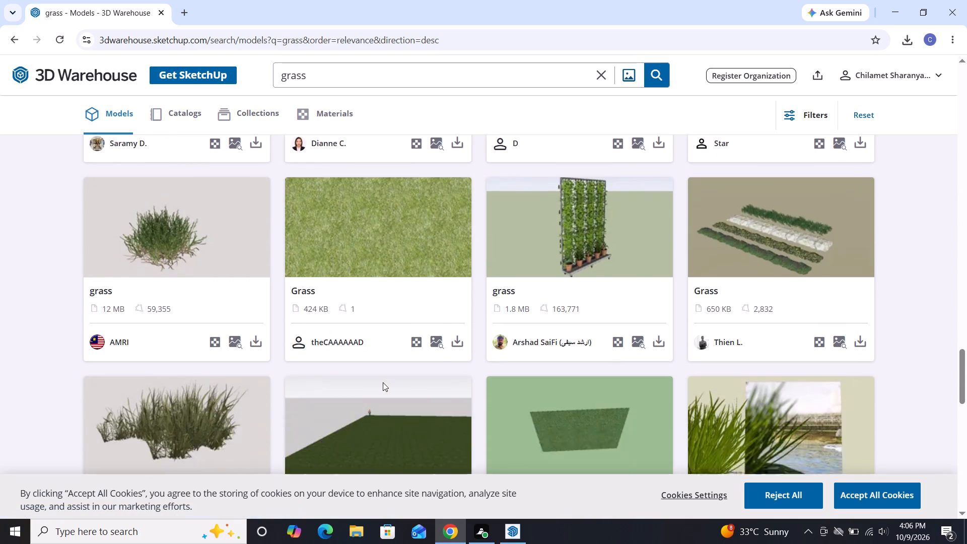
{"action": "scroll", "coordinate": [459, 368], "scroll_direction": "down", "scroll_amount": 2}
{"action": "scroll", "coordinate": [460, 359], "scroll_direction": "up", "scroll_amount": 8}
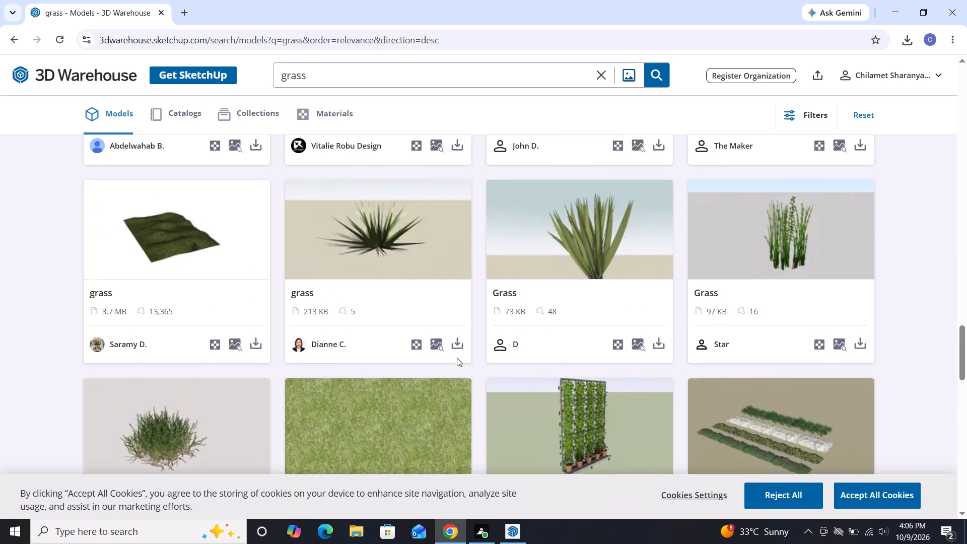
{"action": "scroll", "coordinate": [457, 358], "scroll_direction": "up", "scroll_amount": 1}
{"action": "scroll", "coordinate": [457, 358], "scroll_direction": "down", "scroll_amount": 4}
{"action": "scroll", "coordinate": [392, 355], "scroll_direction": "down", "scroll_amount": 5}
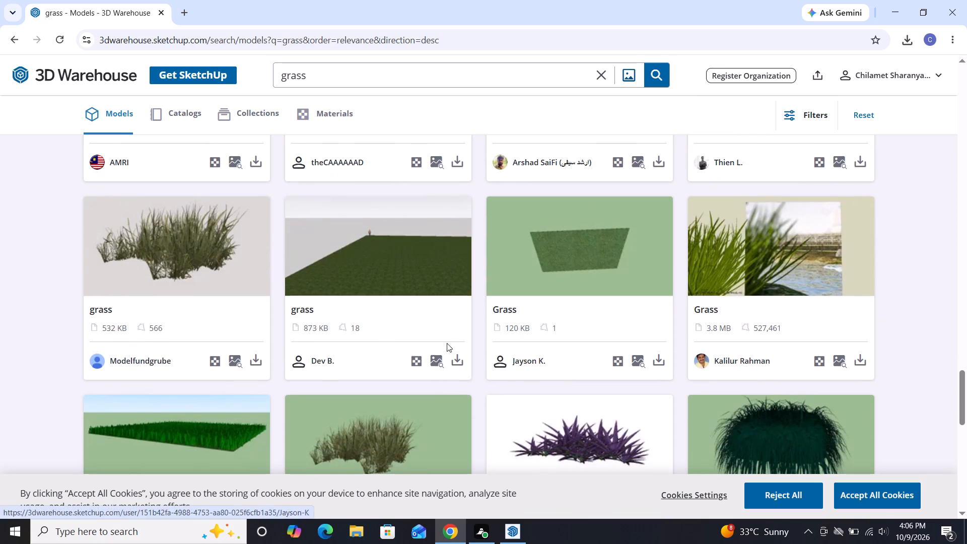
{"action": "scroll", "coordinate": [447, 343], "scroll_direction": "down", "scroll_amount": 9}
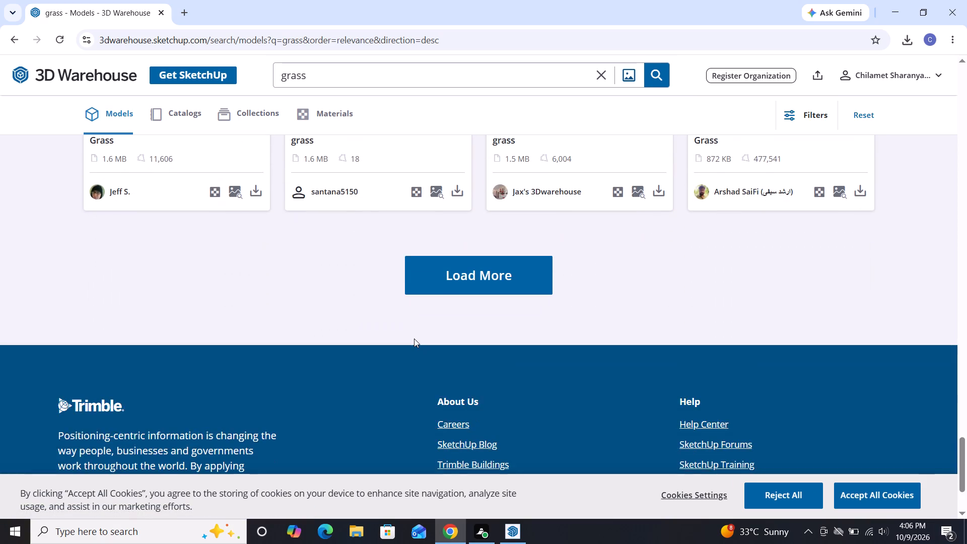
{"action": "scroll", "coordinate": [414, 338], "scroll_direction": "down", "scroll_amount": 2}
{"action": "scroll", "coordinate": [465, 339], "scroll_direction": "up", "scroll_amount": 13}
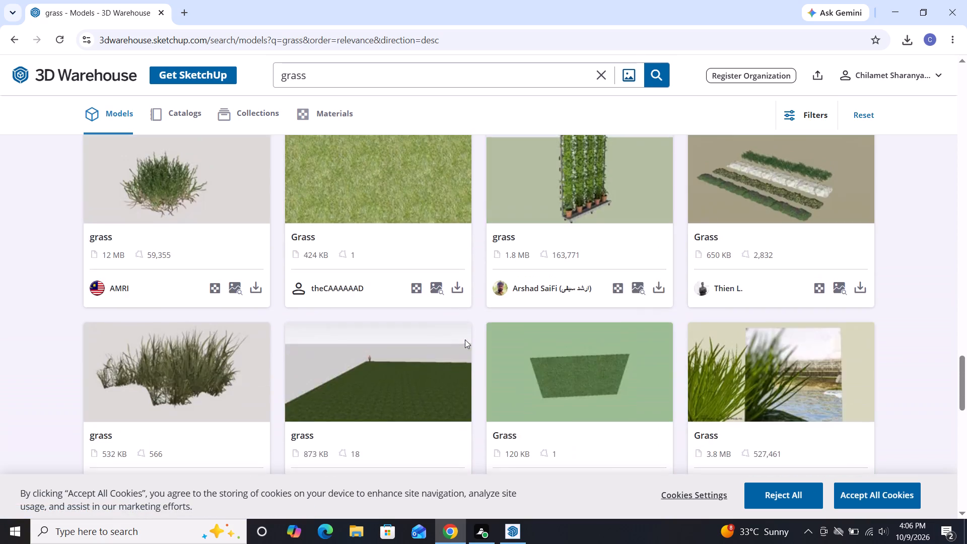
{"action": "scroll", "coordinate": [465, 339], "scroll_direction": "up", "scroll_amount": 17}
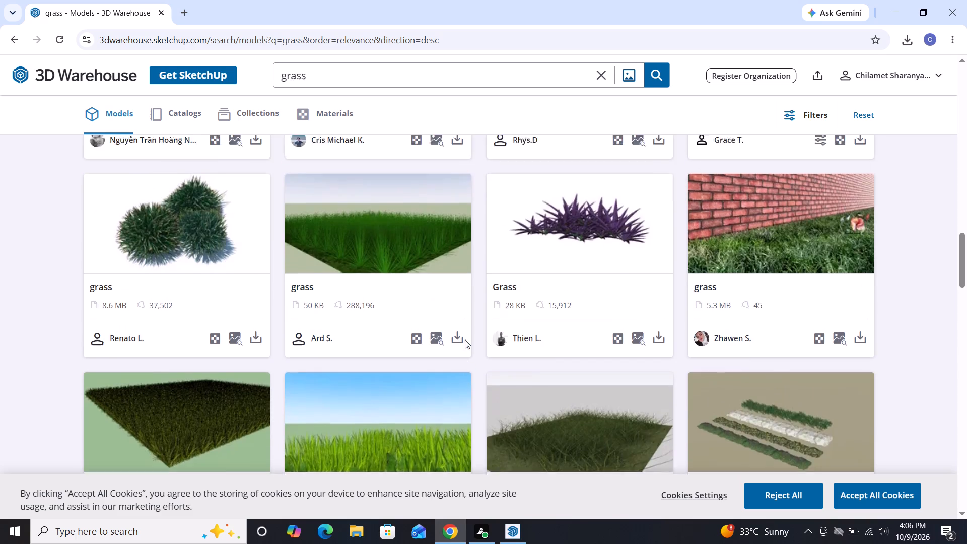
{"action": "scroll", "coordinate": [465, 339], "scroll_direction": "up", "scroll_amount": 10}
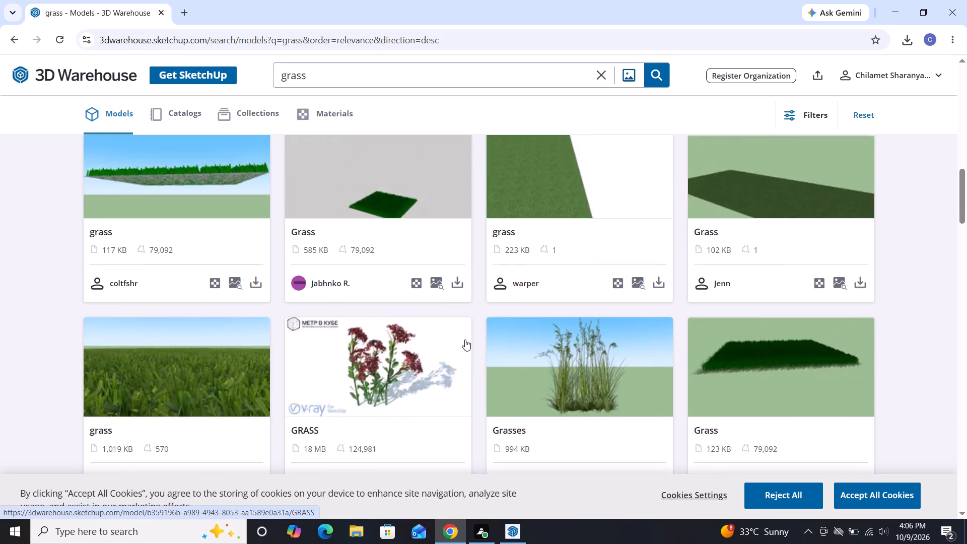
{"action": "scroll", "coordinate": [465, 339], "scroll_direction": "up", "scroll_amount": 6}
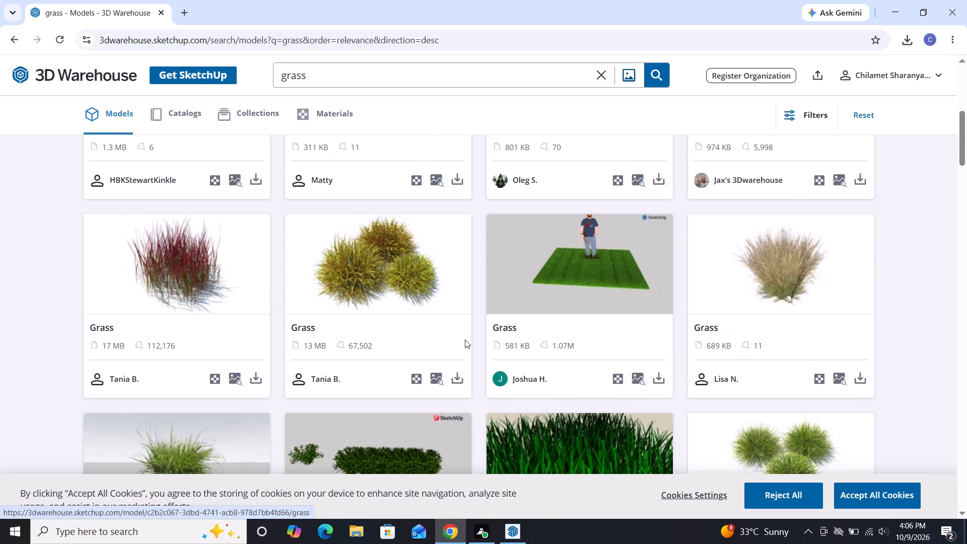
{"action": "scroll", "coordinate": [465, 339], "scroll_direction": "up", "scroll_amount": 7}
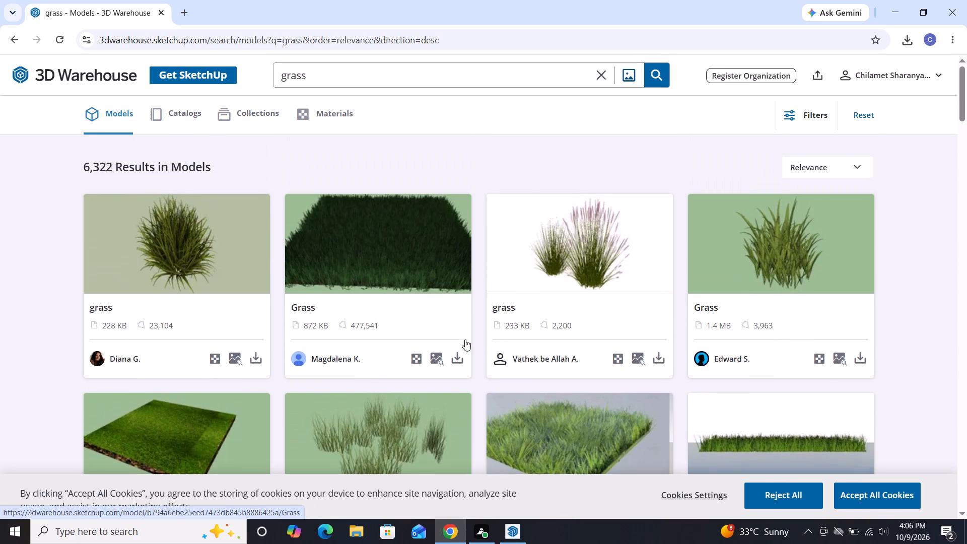
{"action": "scroll", "coordinate": [465, 339], "scroll_direction": "up", "scroll_amount": 1}
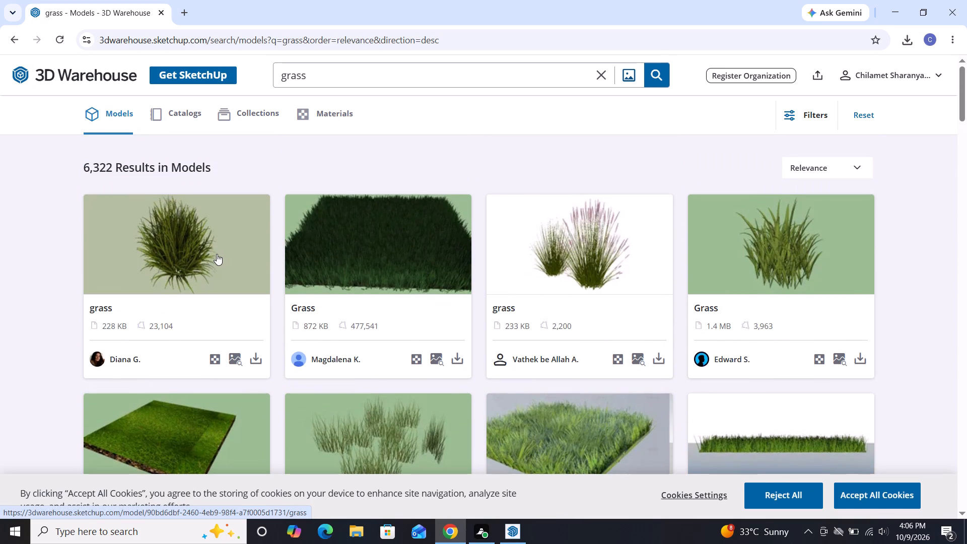
{"action": "scroll", "coordinate": [509, 276], "scroll_direction": "up", "scroll_amount": 3}
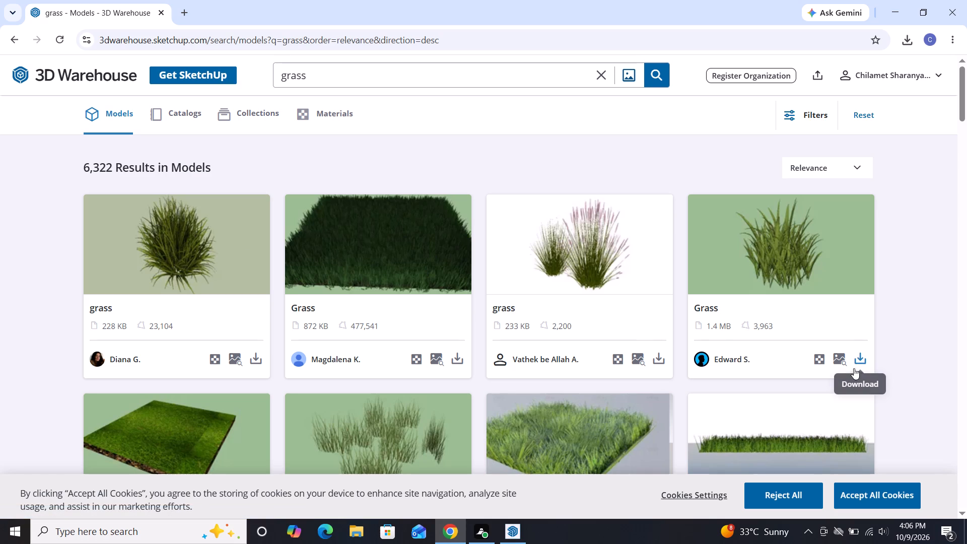
Download the 233 KB grass model showing two clumps with pink plumes.
{"action": "double_click", "coordinate": [664, 360]}
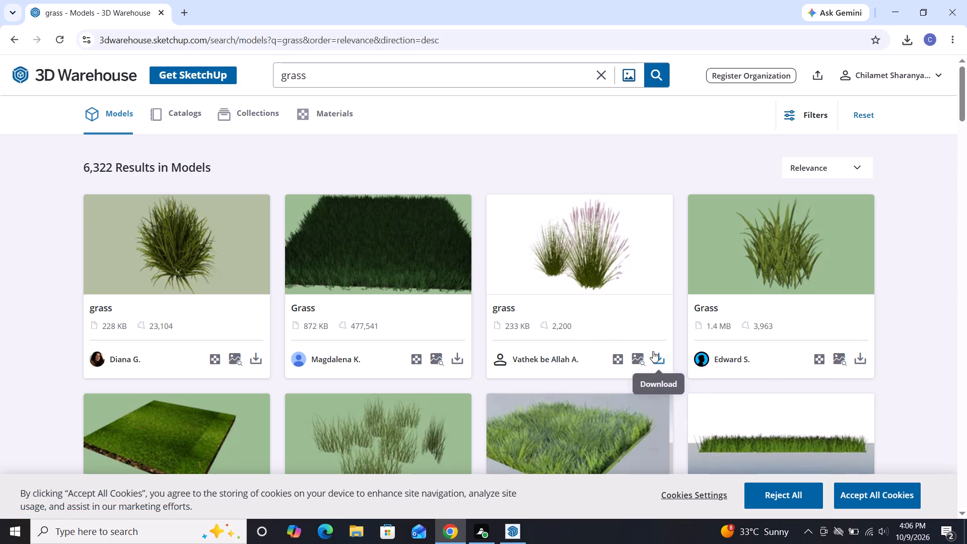
{"action": "left_click", "coordinate": [659, 356]}
{"action": "left_click", "coordinate": [681, 385]}
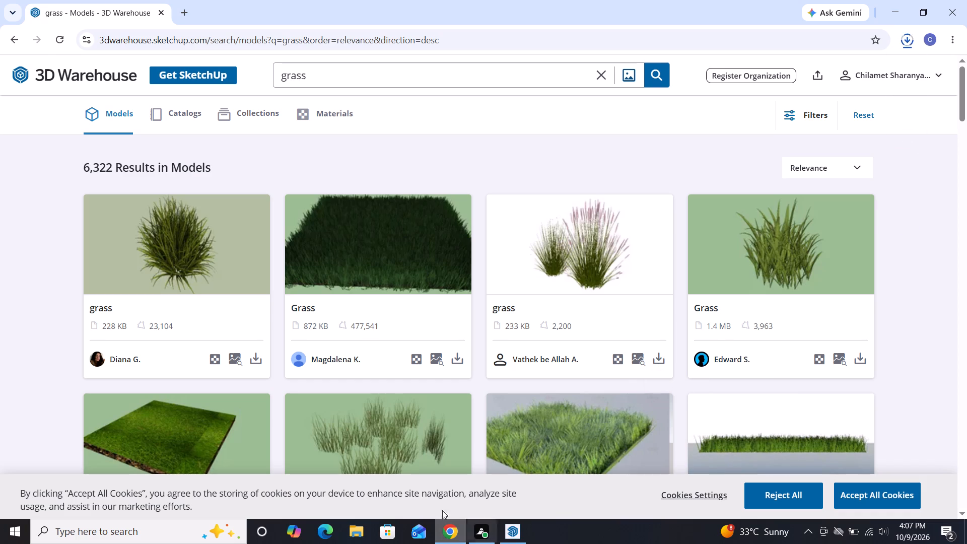
Switch back to SketchUp and import Group_1 from the Downloads folder, placing it beside the house at the end away from the gate.
{"action": "left_click_drag", "start_coordinate": [514, 530], "coordinate": [519, 530]}
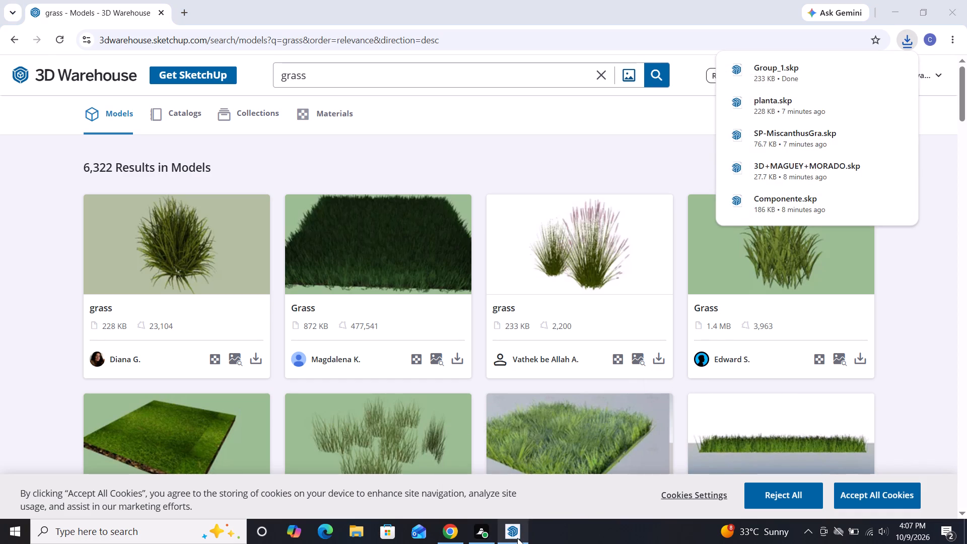
{"action": "left_click", "coordinate": [517, 481]}
{"action": "scroll", "coordinate": [372, 278], "scroll_direction": "down", "scroll_amount": 3}
{"action": "middle_click_drag", "start_coordinate": [423, 337], "coordinate": [477, 349]}
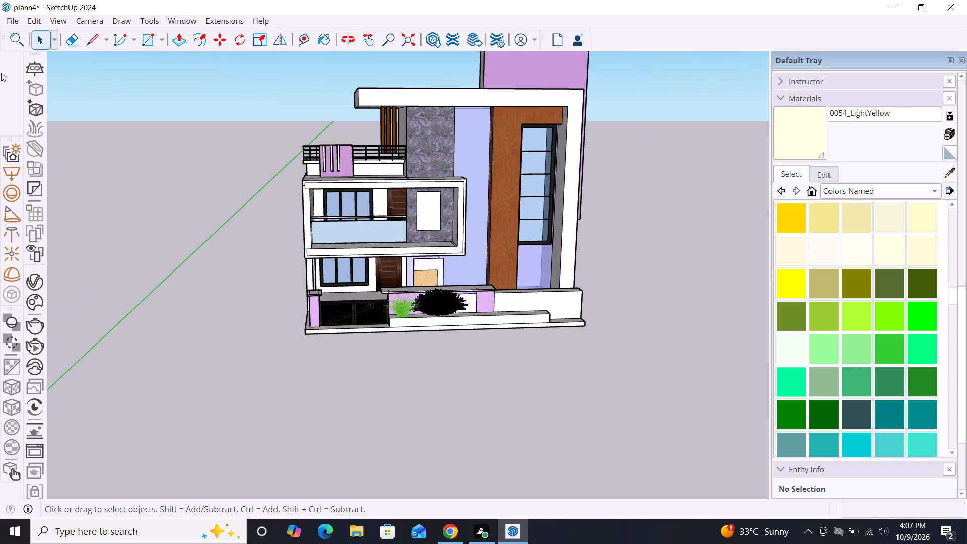
{"action": "left_click", "coordinate": [4, 18]}
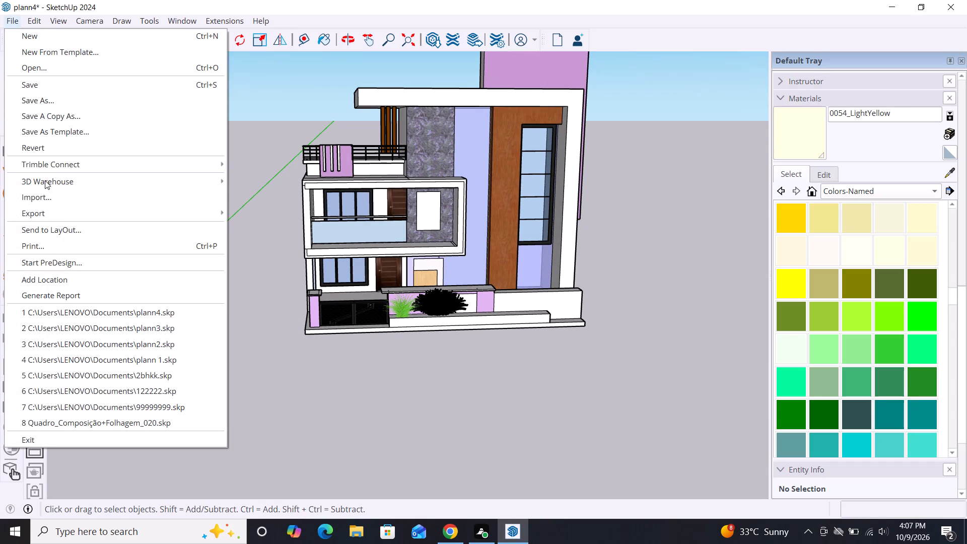
{"action": "left_click", "coordinate": [49, 196]}
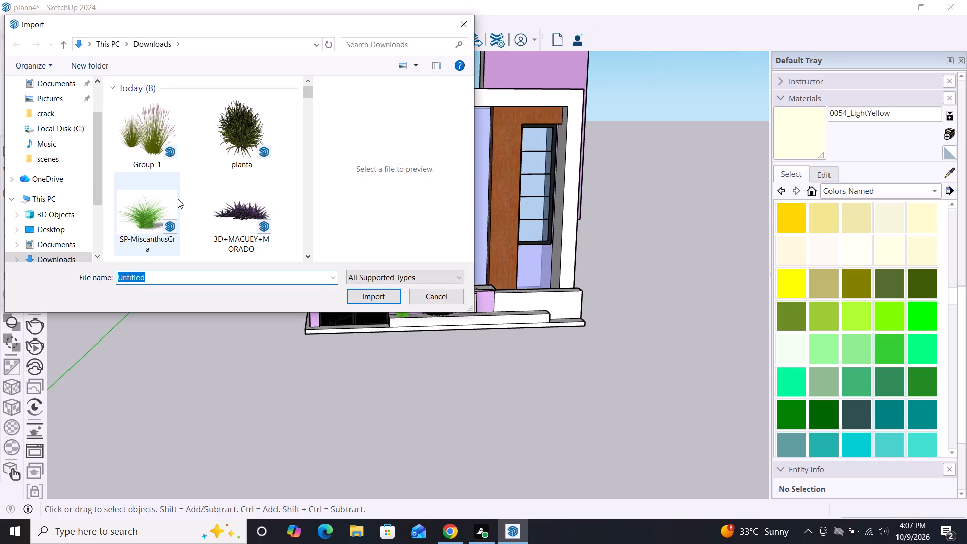
{"action": "left_click", "coordinate": [157, 140]}
{"action": "left_click", "coordinate": [374, 301]}
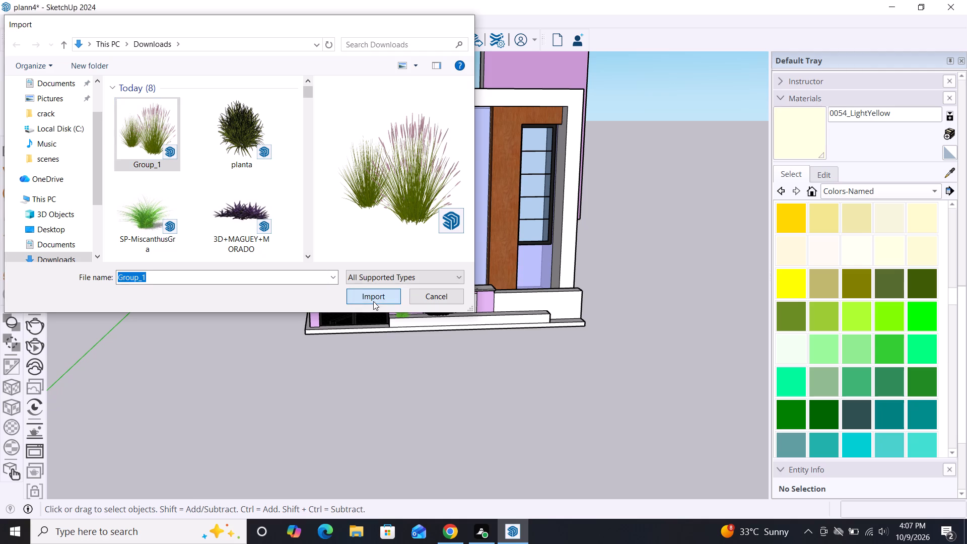
{"action": "double_click", "coordinate": [592, 301]}
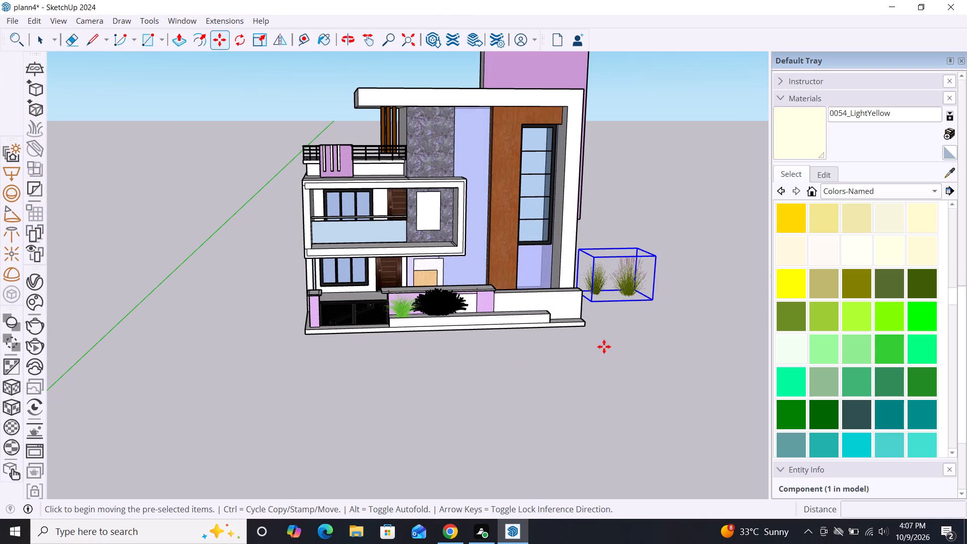
Move the imported grass pair about 37' 6" to the open ground in front of the front ledge's plants.
{"action": "left_click", "coordinate": [614, 329]}
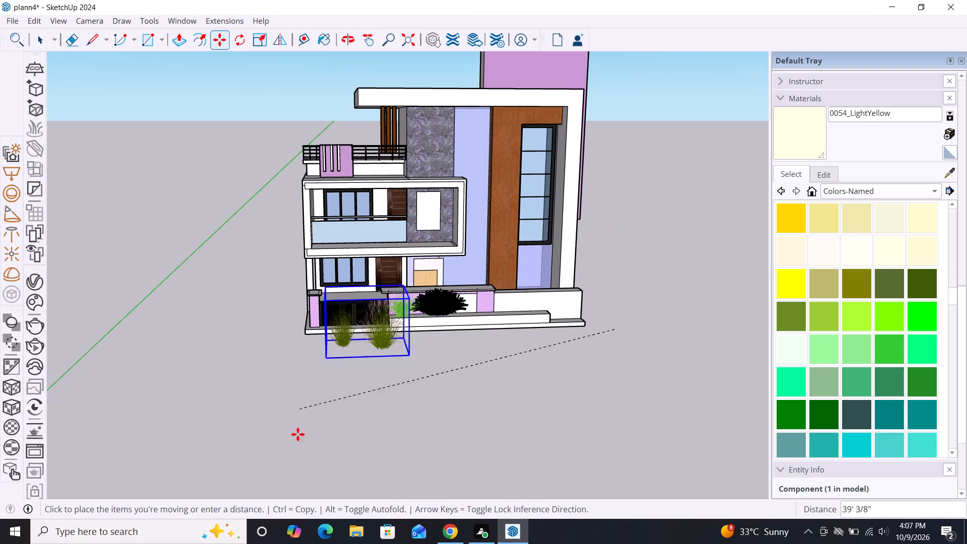
{"action": "left_click", "coordinate": [364, 444]}
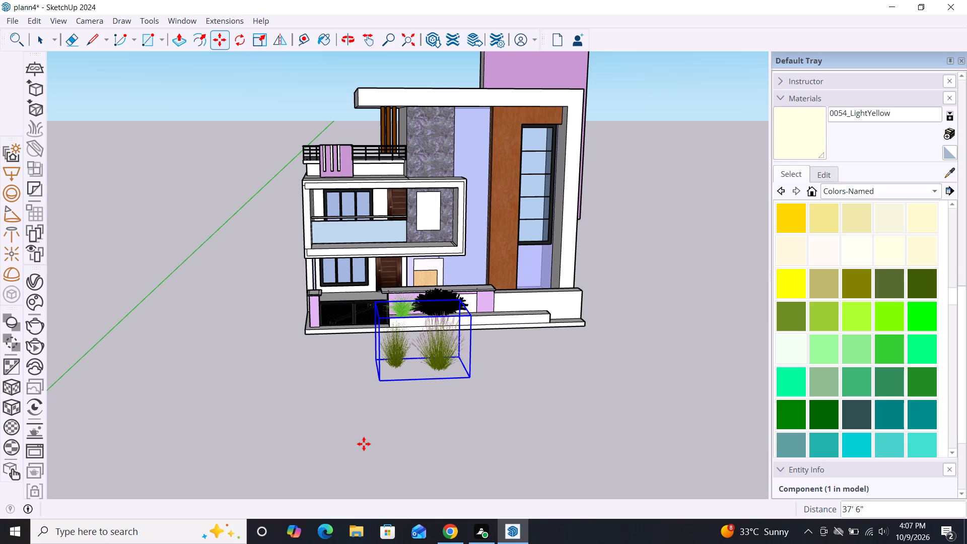
Scale the grass pair along the red axis to about 0.63 from its gate side, and widen it slightly from the opposite side.
{"action": "key", "text": "s"}
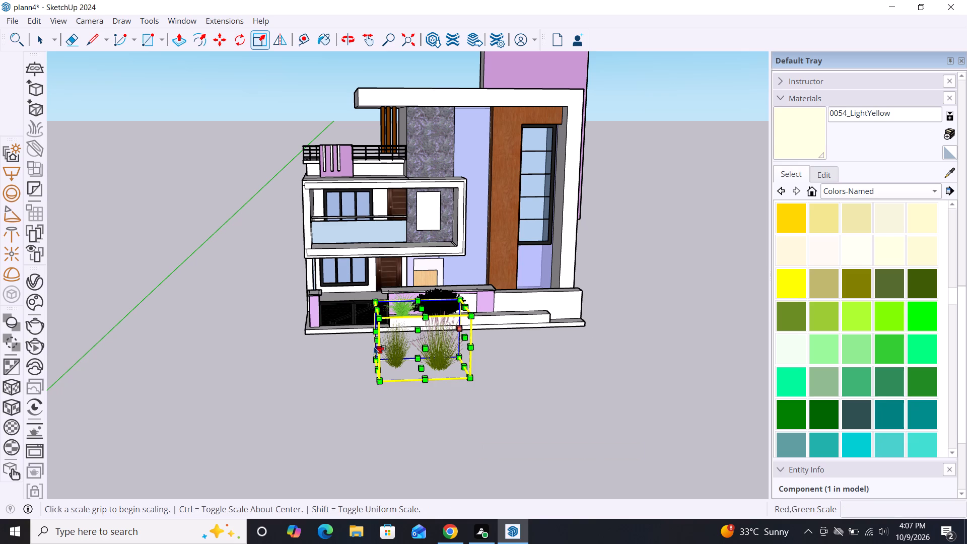
{"action": "left_click_drag", "start_coordinate": [381, 341], "coordinate": [407, 342]}
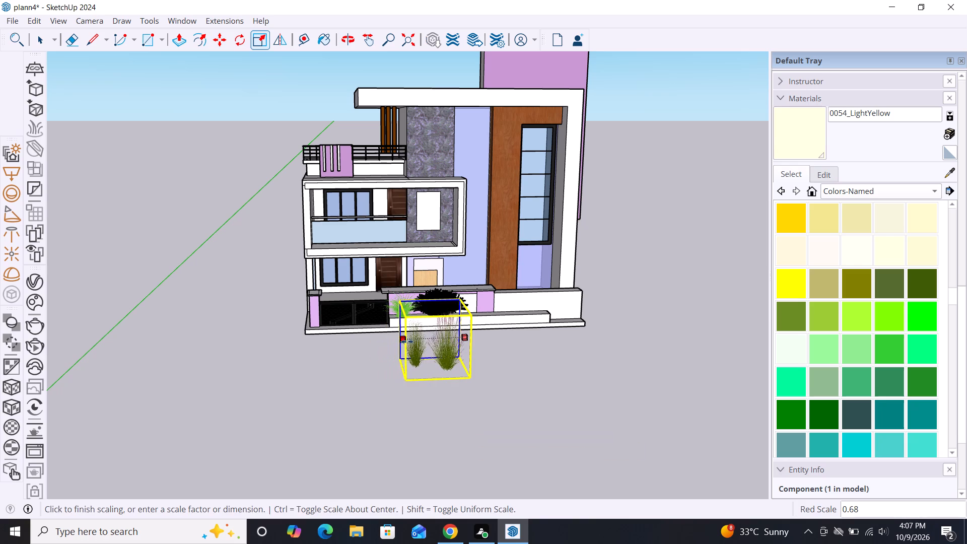
{"action": "left_click_drag", "start_coordinate": [407, 342], "coordinate": [410, 340]}
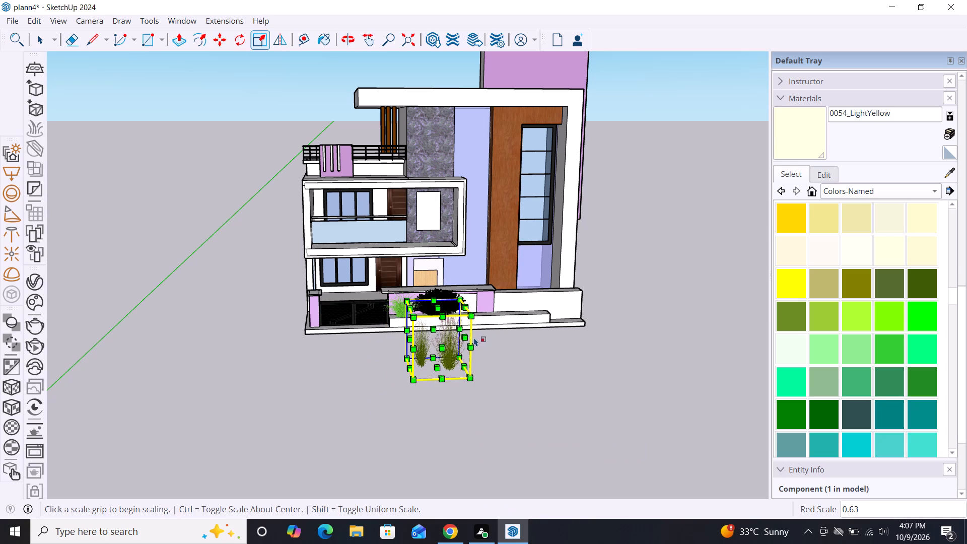
{"action": "left_click_drag", "start_coordinate": [469, 337], "coordinate": [479, 338]}
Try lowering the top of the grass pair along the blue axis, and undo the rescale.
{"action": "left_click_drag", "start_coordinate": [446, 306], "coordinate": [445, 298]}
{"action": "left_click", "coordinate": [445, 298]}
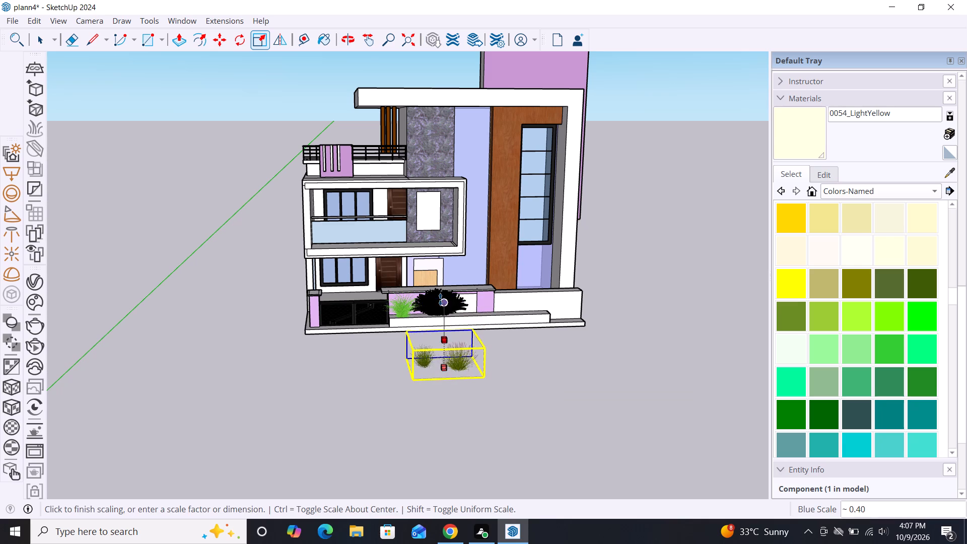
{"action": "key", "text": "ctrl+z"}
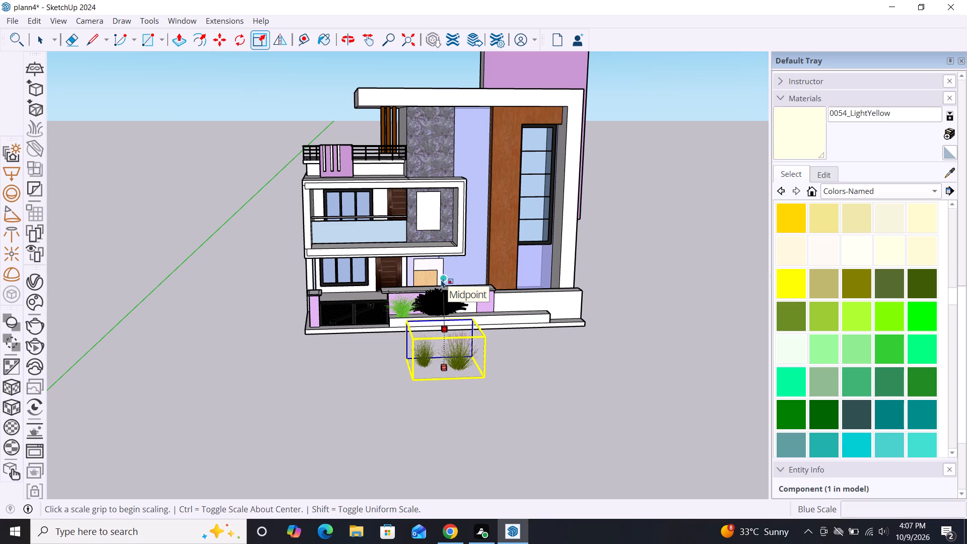
Scale the grass pair from its bottom front edge to about 0.89 along the blue axis.
{"action": "left_click_drag", "start_coordinate": [447, 377], "coordinate": [447, 368]}
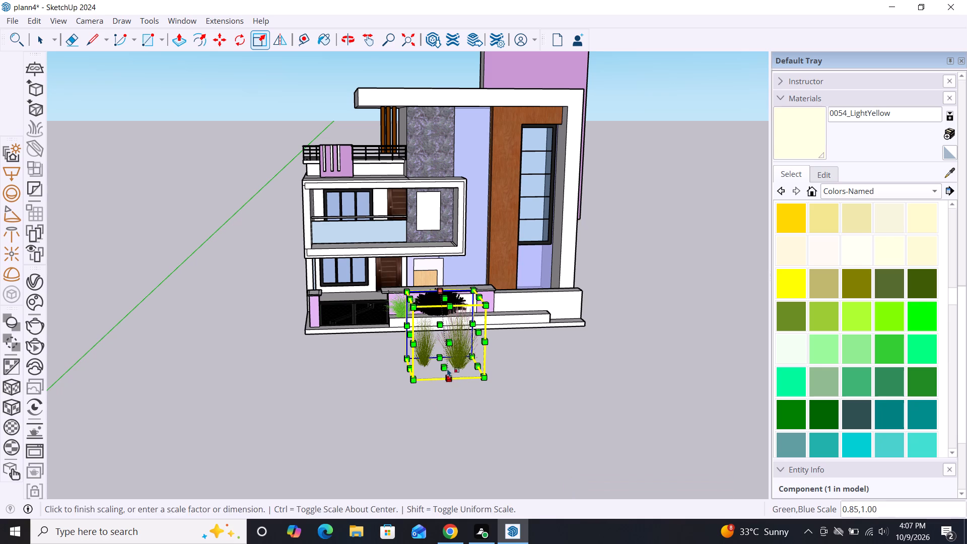
{"action": "left_click_drag", "start_coordinate": [447, 368], "coordinate": [448, 364]}
{"action": "left_click_drag", "start_coordinate": [448, 363], "coordinate": [448, 358]}
{"action": "double_click", "coordinate": [449, 355]}
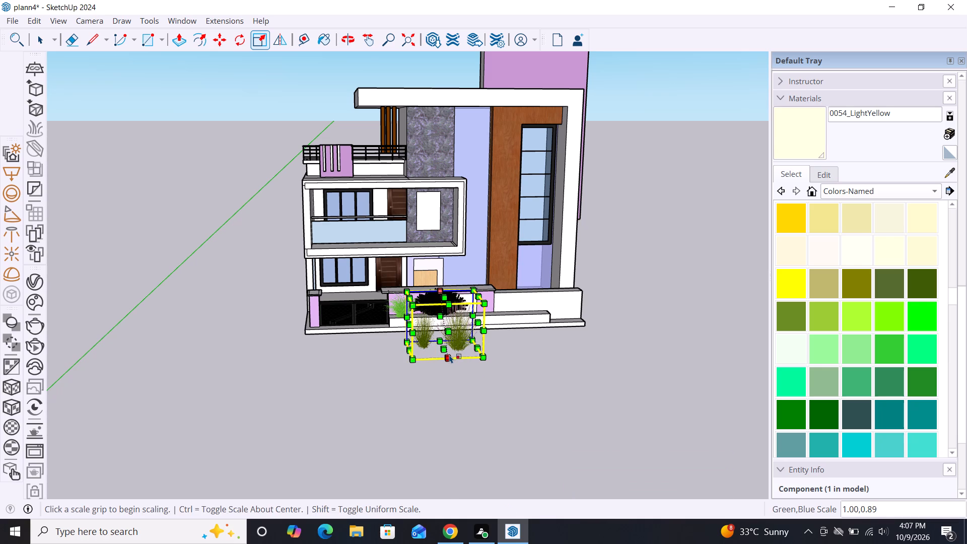
Move the grass pair about 10' 7" to just in front of the ledge's end away from the gate.
{"action": "type", "text": "mm"}
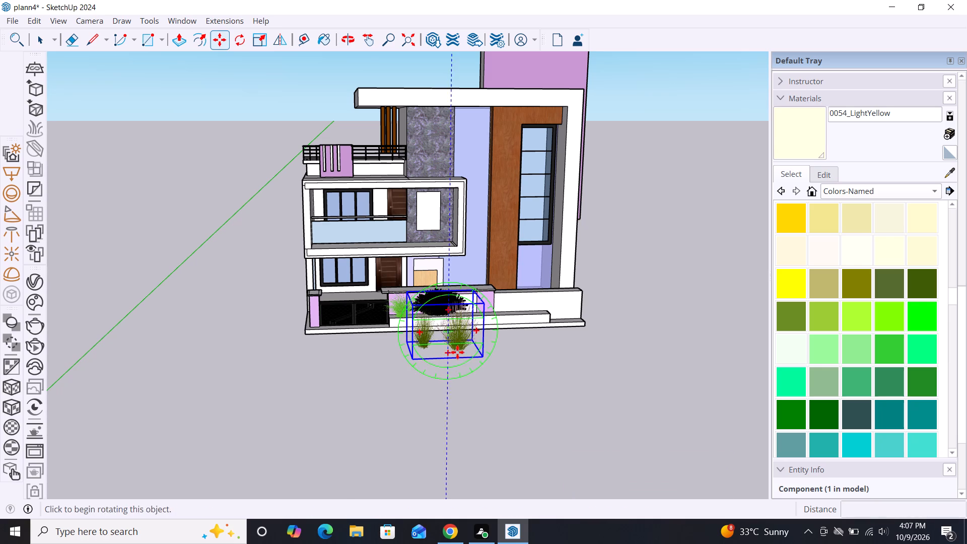
{"action": "left_click_drag", "start_coordinate": [487, 354], "coordinate": [487, 350]}
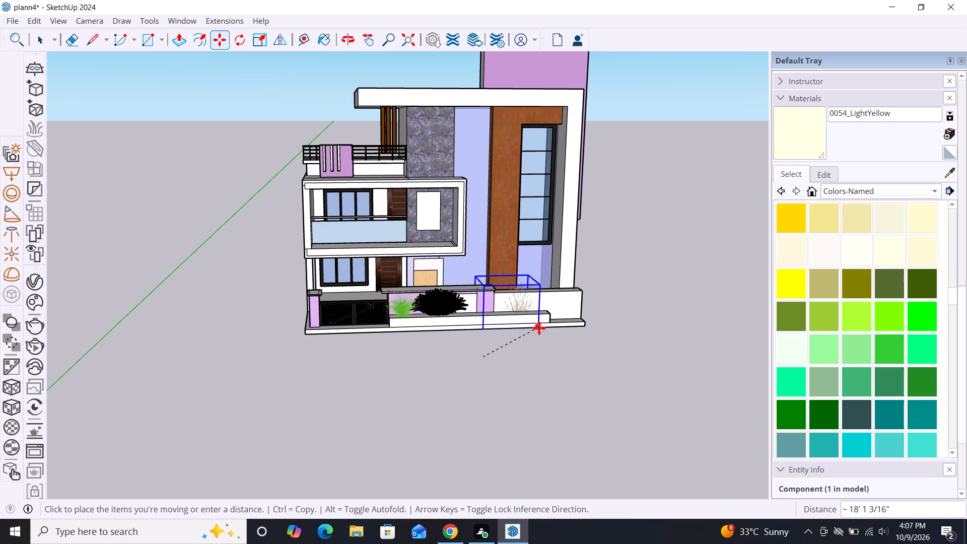
{"action": "scroll", "coordinate": [539, 329], "scroll_direction": "up", "scroll_amount": 13}
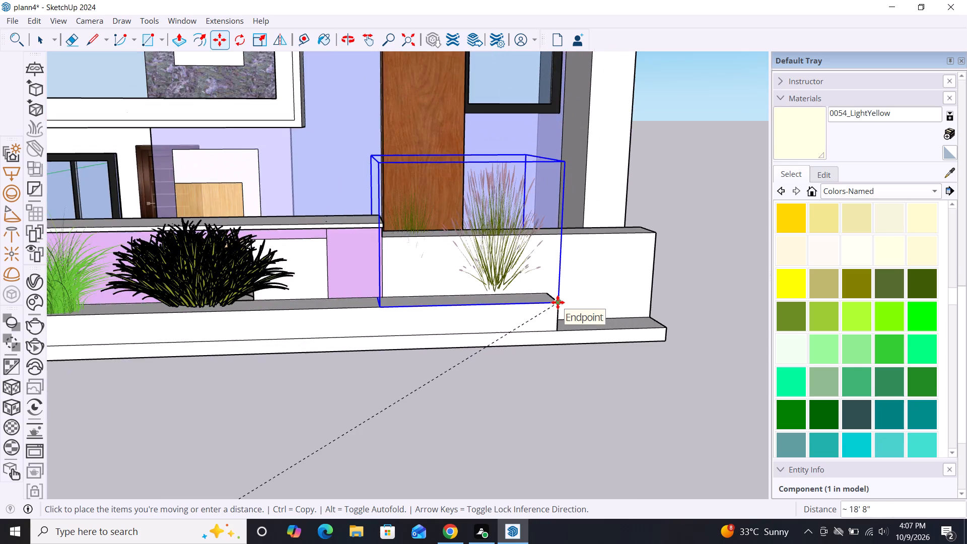
{"action": "scroll", "coordinate": [558, 302], "scroll_direction": "up", "scroll_amount": 6}
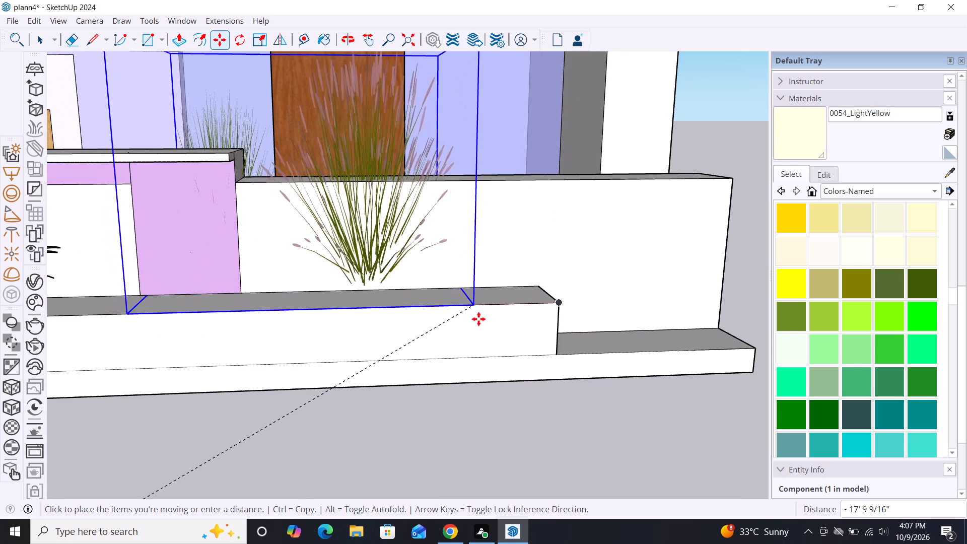
{"action": "scroll", "coordinate": [367, 249], "scroll_direction": "down", "scroll_amount": 7}
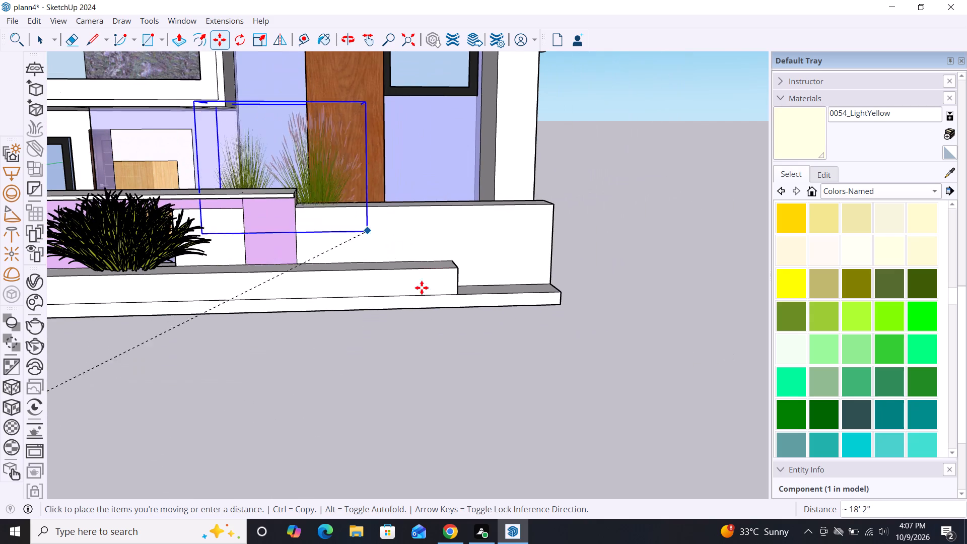
{"action": "left_click", "coordinate": [426, 320]}
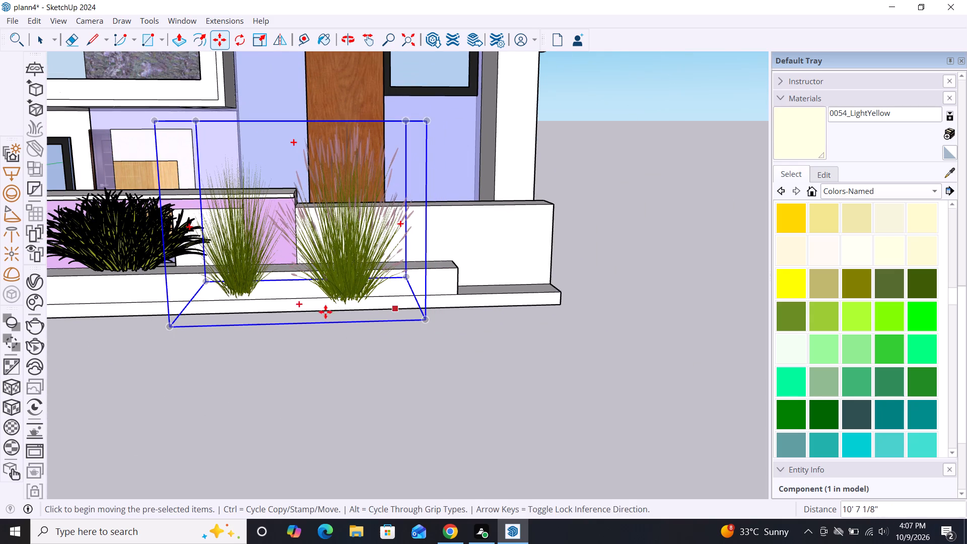
Move the grass pair about 4' 6" toward the ledge, beside the dark plant, and deselect it.
{"action": "scroll", "coordinate": [133, 355], "scroll_direction": "down", "scroll_amount": 3}
{"action": "middle_click_drag", "start_coordinate": [132, 364], "coordinate": [380, 394]}
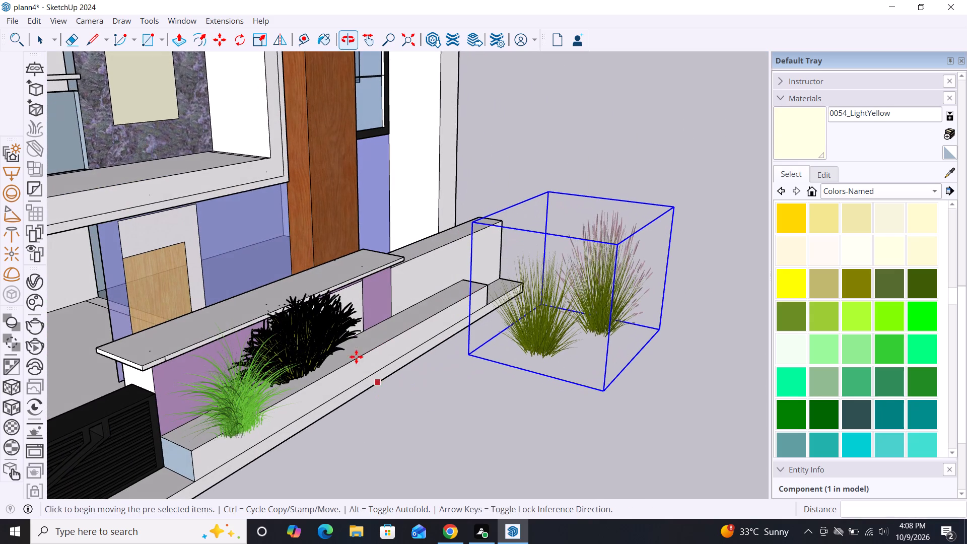
{"action": "left_click", "coordinate": [472, 355]}
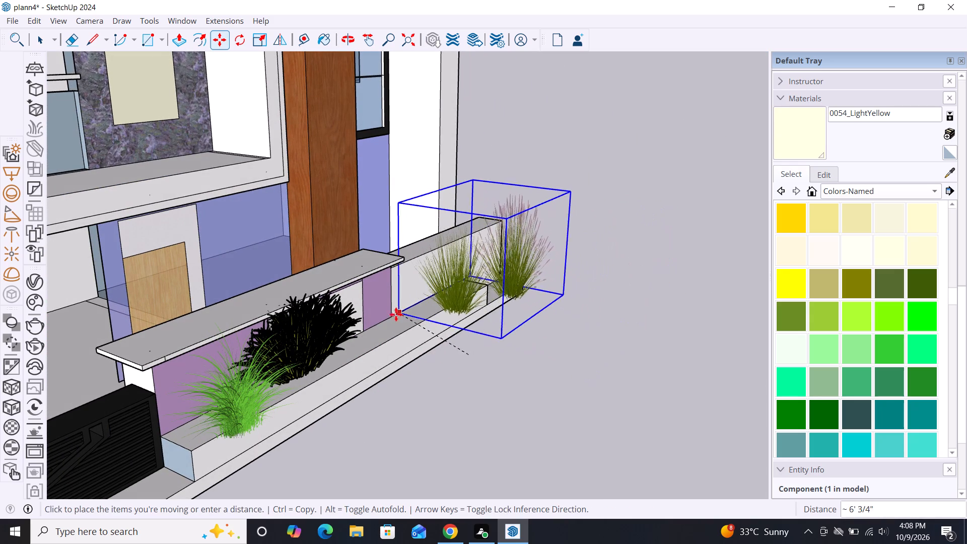
{"action": "double_click", "coordinate": [354, 322]}
{"action": "key", "text": "space"}
{"action": "scroll", "coordinate": [387, 288], "scroll_direction": "down", "scroll_amount": 2}
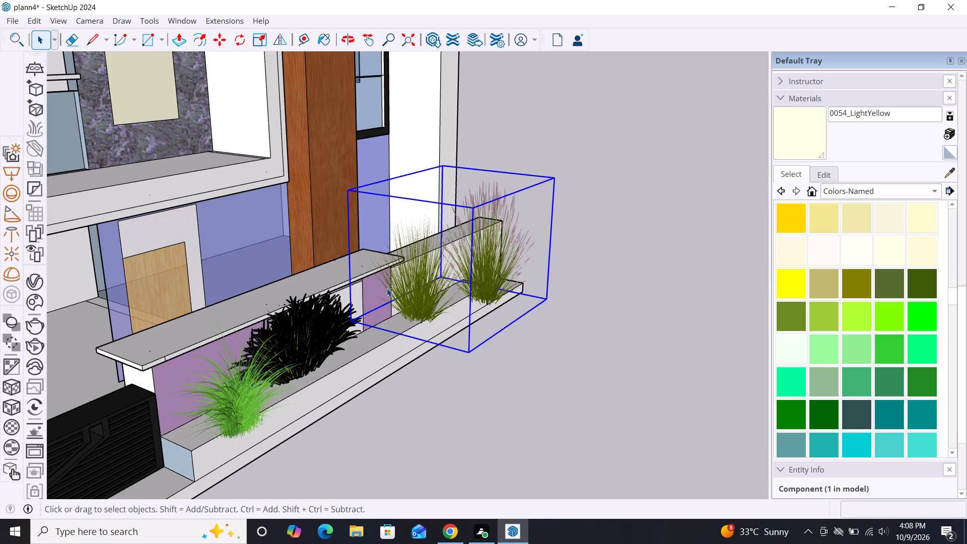
{"action": "scroll", "coordinate": [387, 288], "scroll_direction": "down", "scroll_amount": 2}
{"action": "left_click", "coordinate": [557, 405]}
Shift the grass pair about 2' inward toward the boundary wall so both clumps line up over the ledge.
{"action": "scroll", "coordinate": [494, 295], "scroll_direction": "down", "scroll_amount": 4}
{"action": "middle_click_drag", "start_coordinate": [504, 397], "coordinate": [276, 438]}
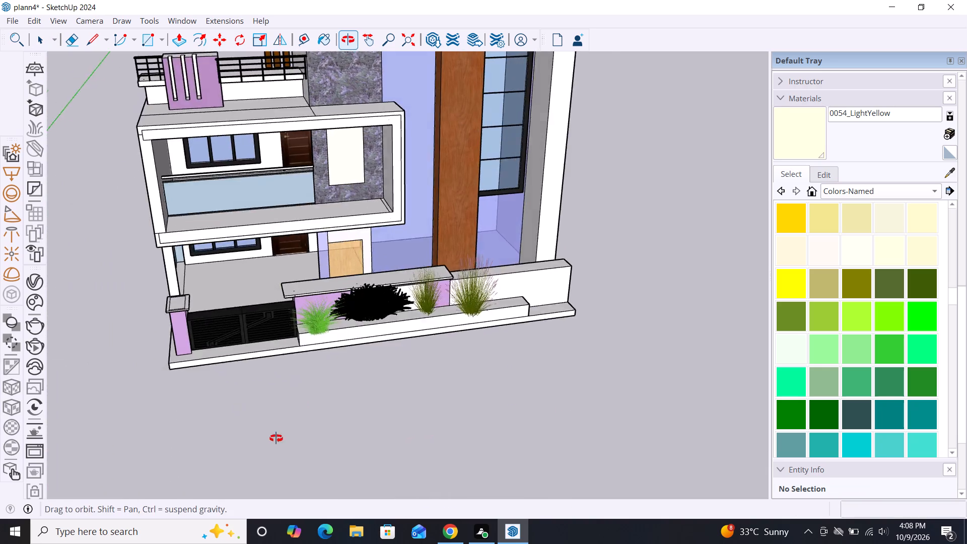
{"action": "middle_click_drag", "start_coordinate": [276, 438], "coordinate": [232, 439]}
{"action": "middle_click_drag", "start_coordinate": [315, 377], "coordinate": [541, 390]}
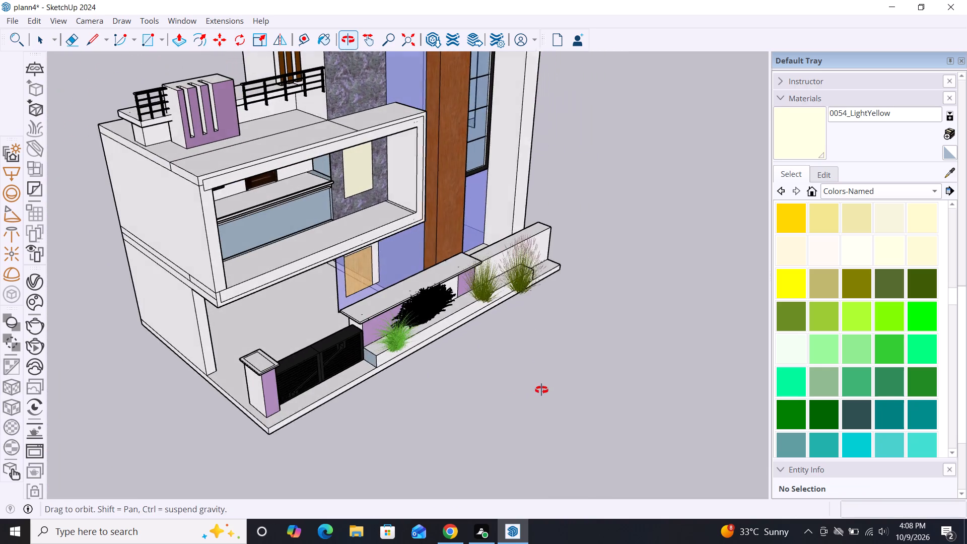
{"action": "middle_click_drag", "start_coordinate": [541, 390], "coordinate": [542, 390]}
{"action": "middle_click_drag", "start_coordinate": [458, 341], "coordinate": [579, 364]}
{"action": "scroll", "coordinate": [502, 264], "scroll_direction": "up", "scroll_amount": 4}
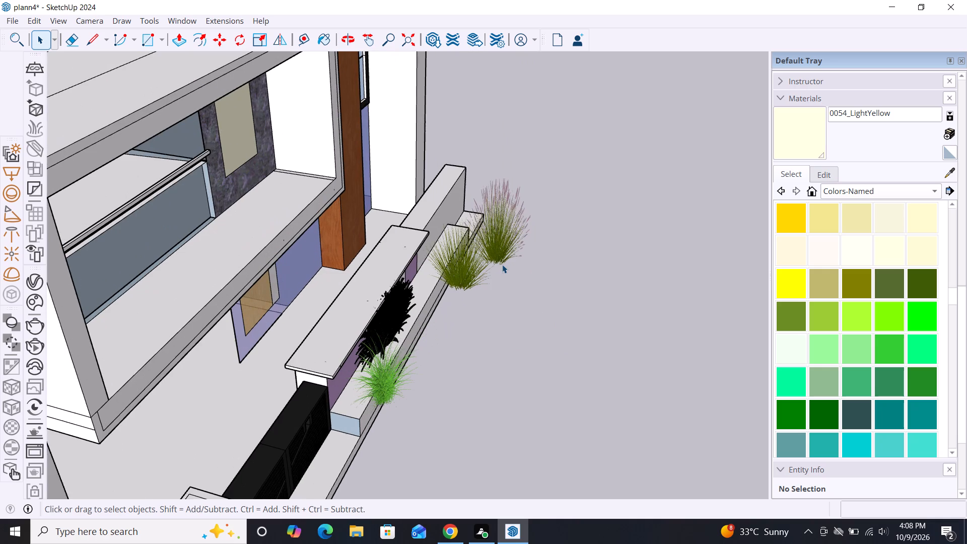
{"action": "left_click", "coordinate": [487, 267]}
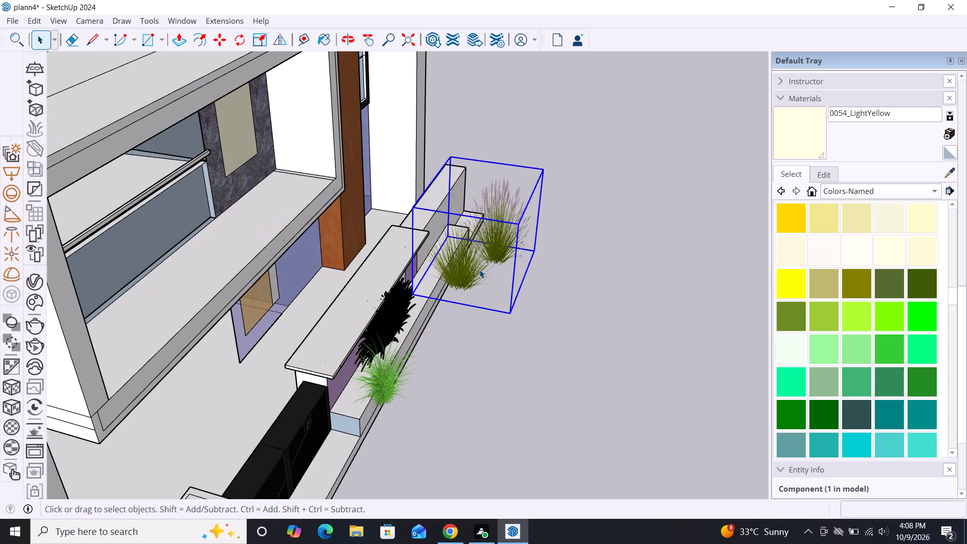
{"action": "key", "text": "m"}
{"action": "left_click", "coordinate": [415, 297]}
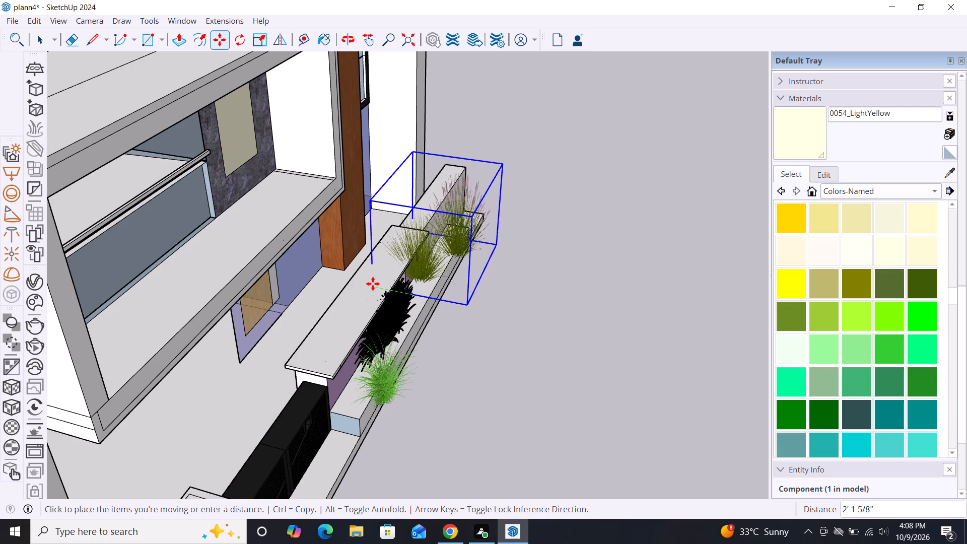
{"action": "left_click", "coordinate": [378, 285]}
{"action": "key", "text": "space"}
Lower the grass pair so the clumps' bases rest on the ledge's top, and deselect it.
{"action": "scroll", "coordinate": [381, 263], "scroll_direction": "down", "scroll_amount": 3}
{"action": "middle_click_drag", "start_coordinate": [476, 393], "coordinate": [215, 351]}
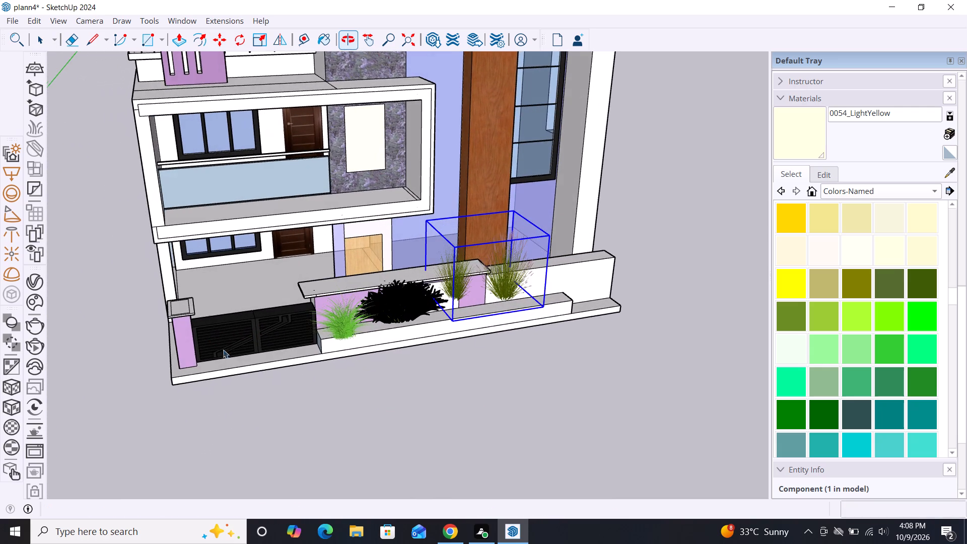
{"action": "middle_click_drag", "start_coordinate": [504, 314], "coordinate": [473, 227]}
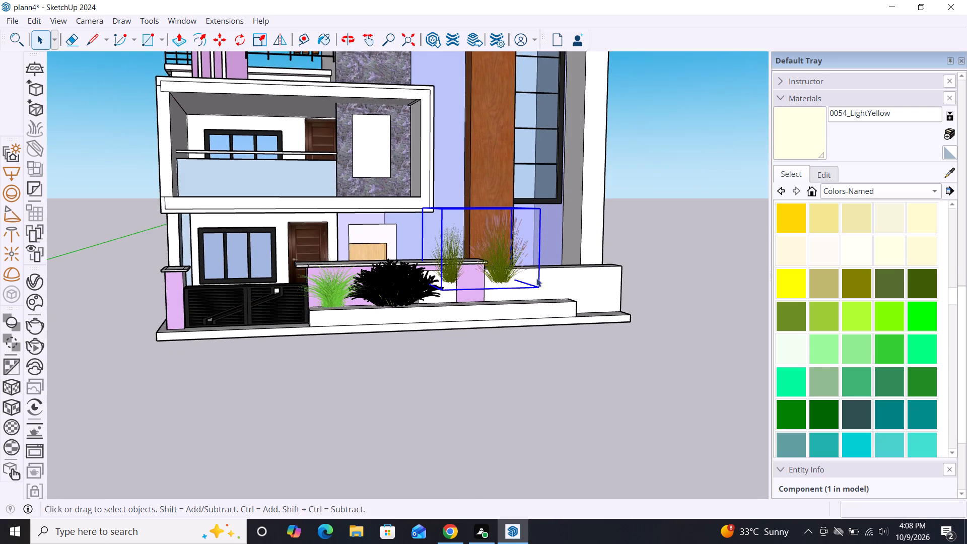
{"action": "key", "text": "m"}
{"action": "left_click", "coordinate": [536, 287]}
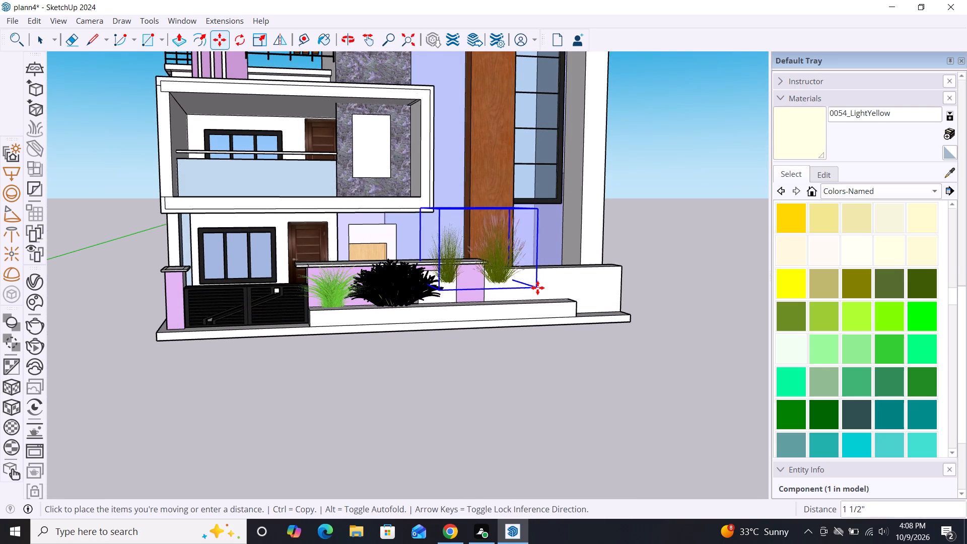
{"action": "double_click", "coordinate": [540, 306]}
{"action": "key", "text": "space"}
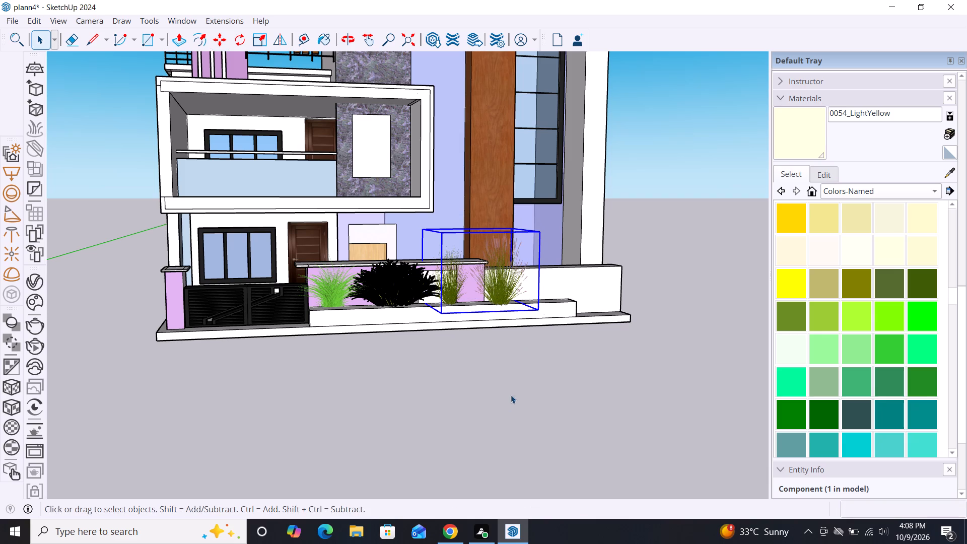
{"action": "left_click", "coordinate": [511, 418]}
Examine the placed plants along the front ledge and the whole facade from several distances and angles.
{"action": "scroll", "coordinate": [320, 376], "scroll_direction": "down", "scroll_amount": 2}
{"action": "scroll", "coordinate": [411, 357], "scroll_direction": "down", "scroll_amount": 2}
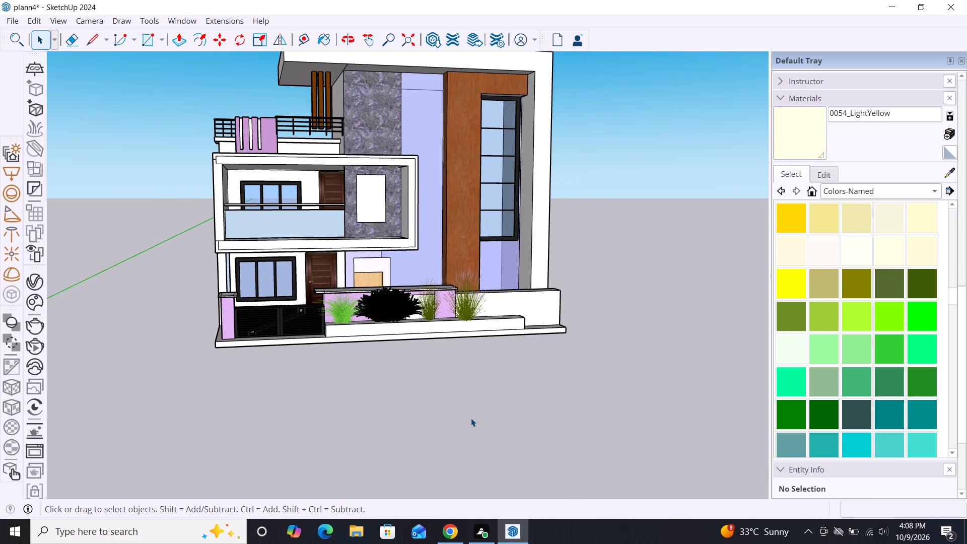
{"action": "middle_click_drag", "start_coordinate": [498, 434], "coordinate": [406, 437]}
{"action": "scroll", "coordinate": [401, 409], "scroll_direction": "down", "scroll_amount": 3}
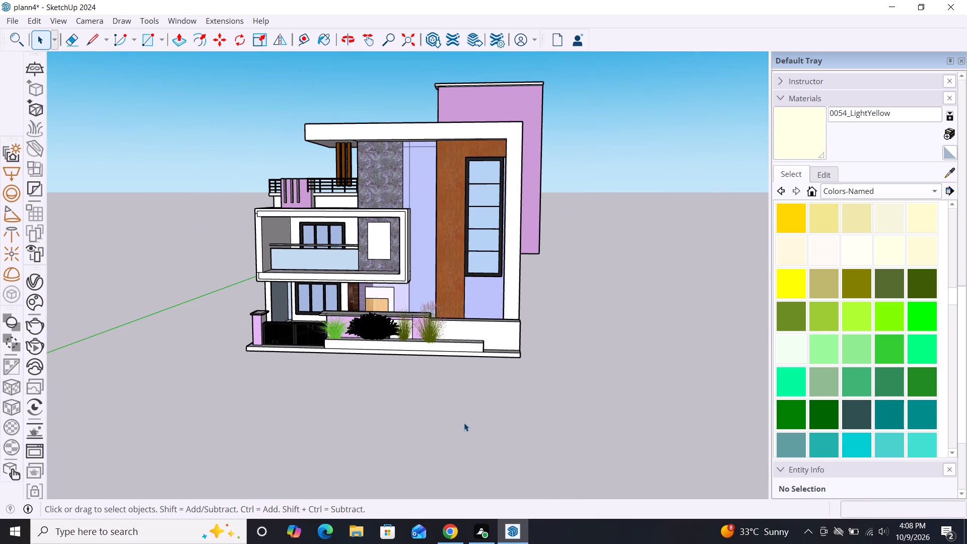
{"action": "middle_click_drag", "start_coordinate": [464, 423], "coordinate": [528, 422]}
{"action": "scroll", "coordinate": [409, 306], "scroll_direction": "up", "scroll_amount": 4}
{"action": "scroll", "coordinate": [451, 359], "scroll_direction": "up", "scroll_amount": 1}
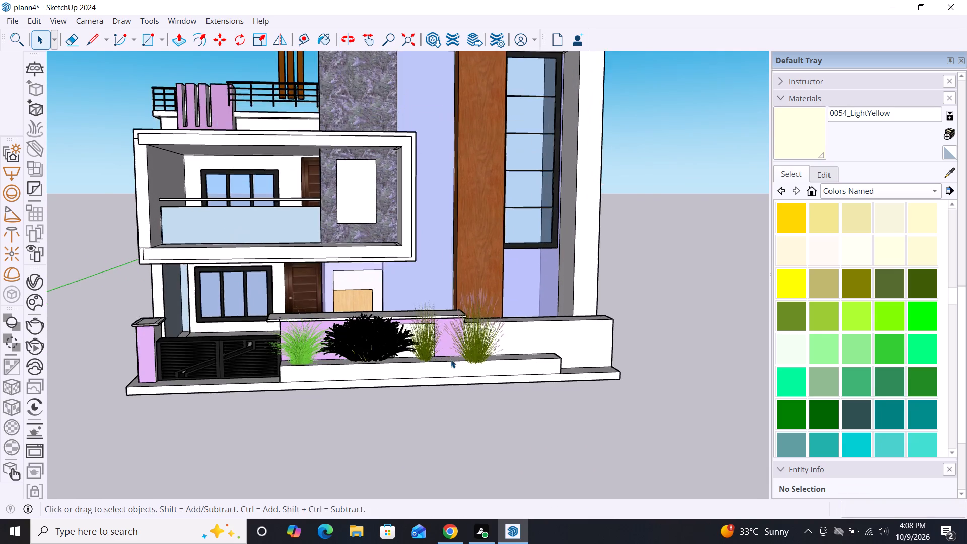
{"action": "scroll", "coordinate": [451, 359], "scroll_direction": "up", "scroll_amount": 11}
{"action": "scroll", "coordinate": [451, 357], "scroll_direction": "down", "scroll_amount": 5}
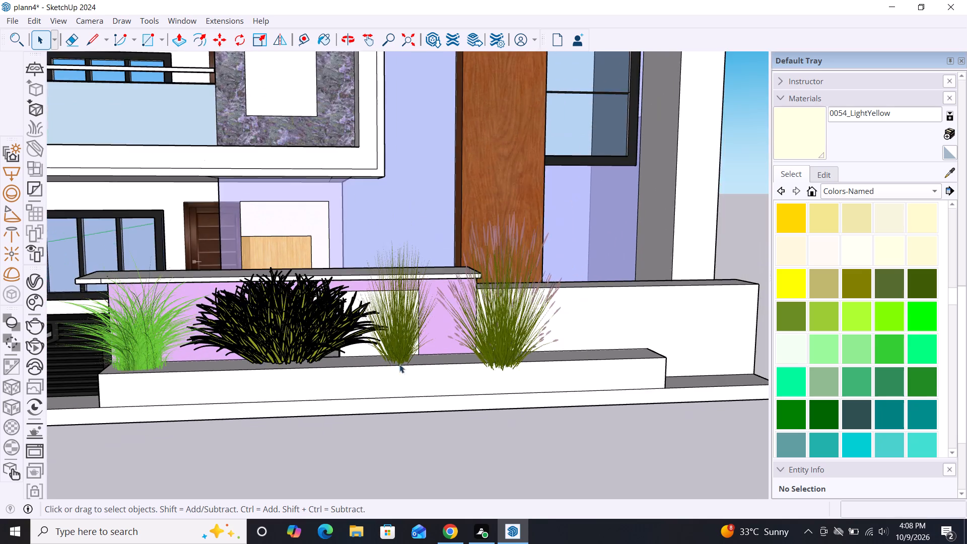
{"action": "scroll", "coordinate": [395, 368], "scroll_direction": "down", "scroll_amount": 4}
{"action": "scroll", "coordinate": [476, 359], "scroll_direction": "down", "scroll_amount": 10}
{"action": "middle_click_drag", "start_coordinate": [525, 418], "coordinate": [460, 425]}
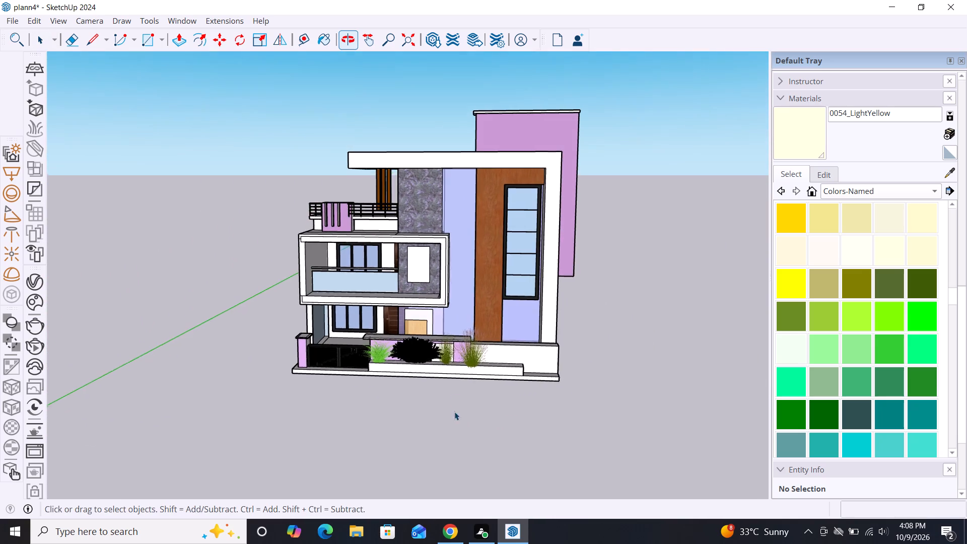
{"action": "scroll", "coordinate": [428, 358], "scroll_direction": "up", "scroll_amount": 5}
{"action": "scroll", "coordinate": [392, 360], "scroll_direction": "down", "scroll_amount": 4}
{"action": "middle_click_drag", "start_coordinate": [450, 401], "coordinate": [492, 407]}
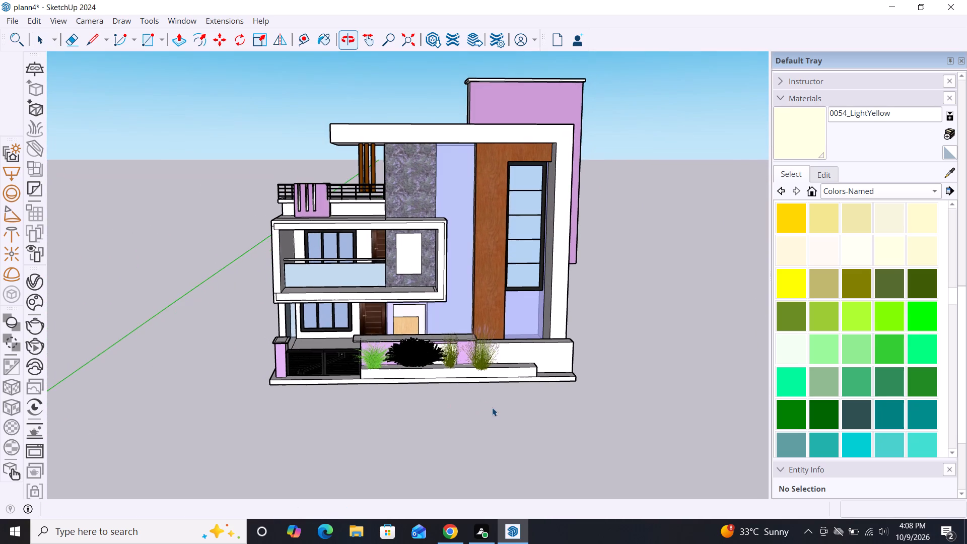
{"action": "scroll", "coordinate": [367, 371], "scroll_direction": "up", "scroll_amount": 4}
{"action": "scroll", "coordinate": [366, 371], "scroll_direction": "down", "scroll_amount": 4}
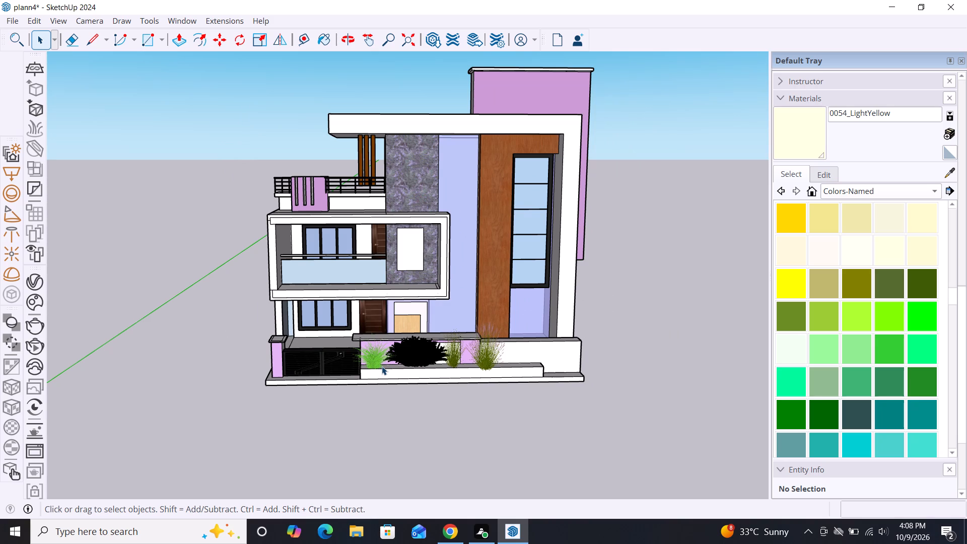
{"action": "scroll", "coordinate": [353, 289], "scroll_direction": "down", "scroll_amount": 2}
{"action": "scroll", "coordinate": [494, 468], "scroll_direction": "down", "scroll_amount": 2}
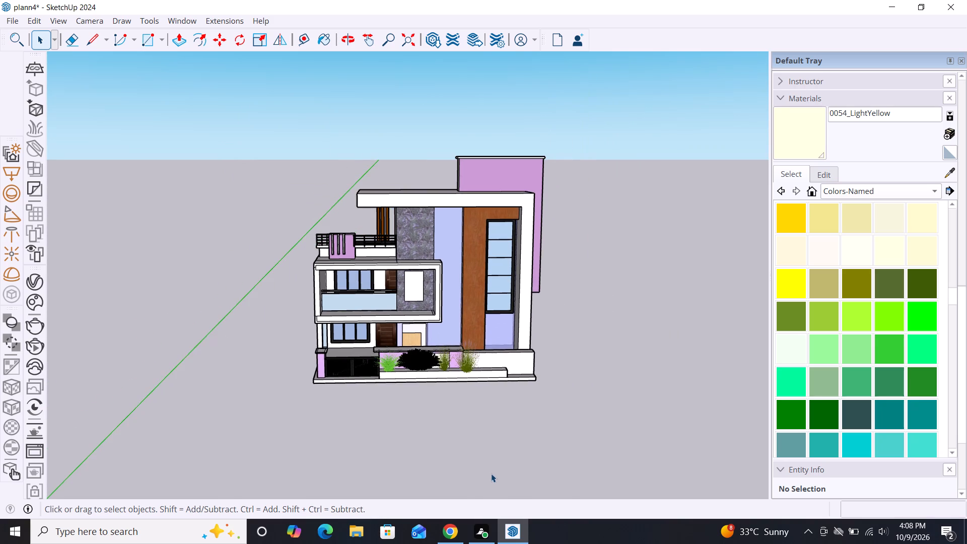
{"action": "scroll", "coordinate": [491, 416], "scroll_direction": "up", "scroll_amount": 3}
{"action": "scroll", "coordinate": [273, 346], "scroll_direction": "down", "scroll_amount": 2}
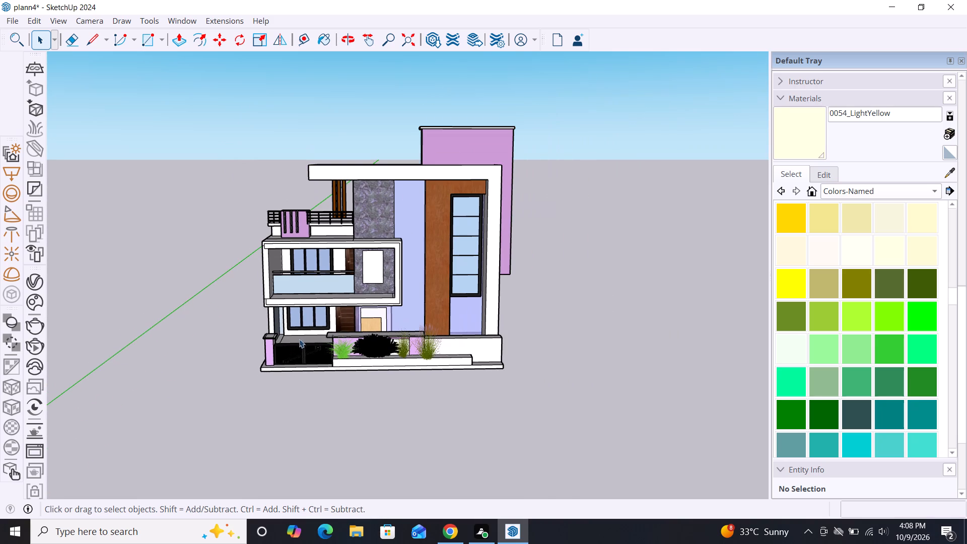
{"action": "scroll", "coordinate": [361, 358], "scroll_direction": "up", "scroll_amount": 3}
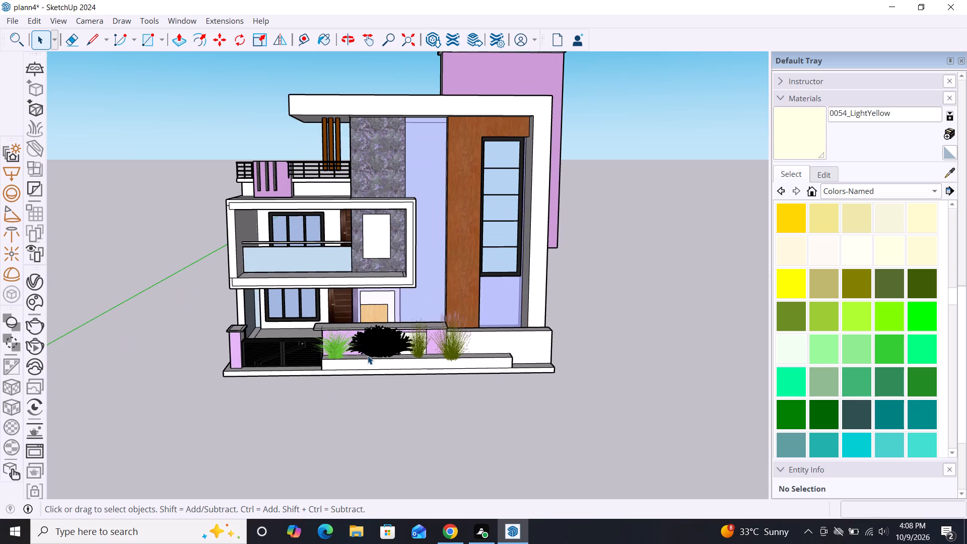
{"action": "scroll", "coordinate": [458, 328], "scroll_direction": "down", "scroll_amount": 1}
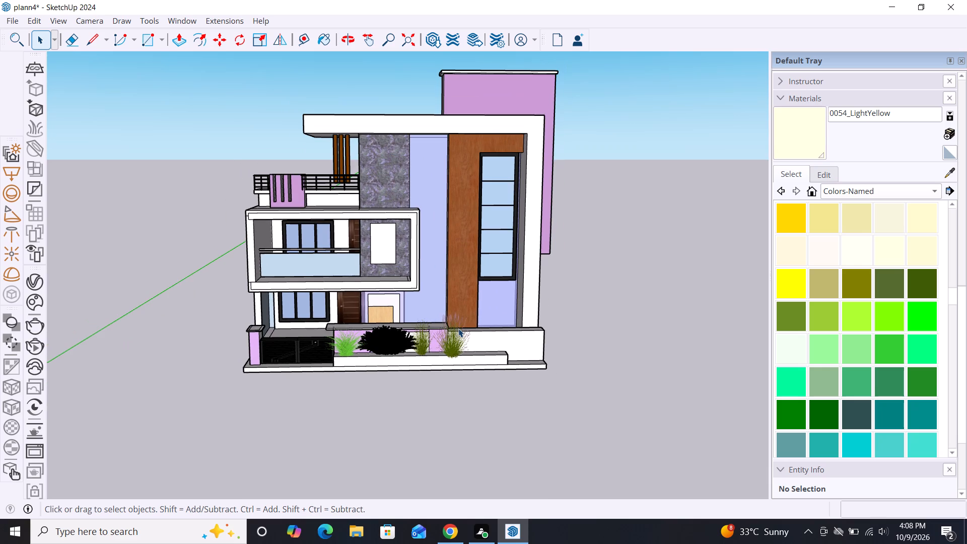
Switch to Chrome, browse the grass results in 3D Warehouse, and download the 228 KB grass clump as a SketchUp file.
{"action": "left_click", "coordinate": [445, 526]}
{"action": "scroll", "coordinate": [465, 369], "scroll_direction": "down", "scroll_amount": 2}
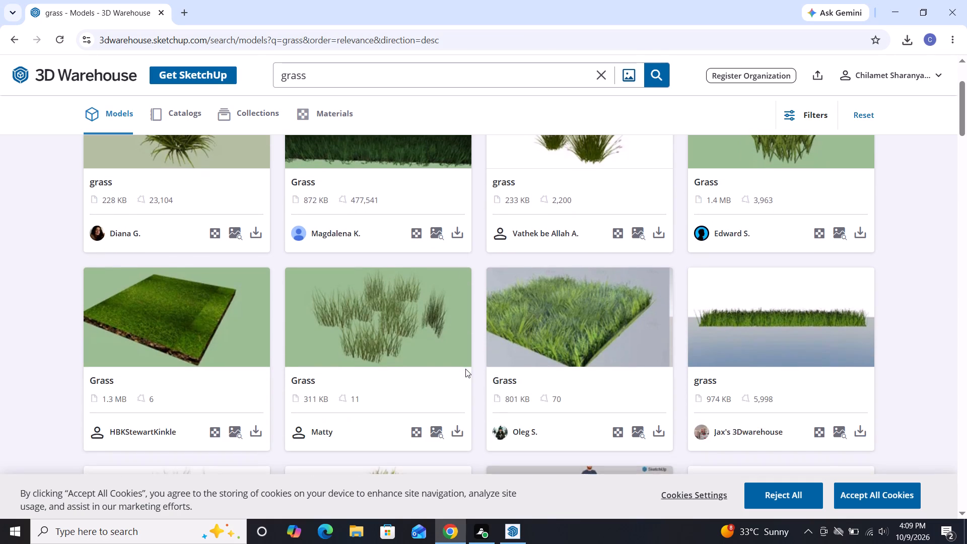
{"action": "scroll", "coordinate": [465, 369], "scroll_direction": "down", "scroll_amount": 1}
{"action": "scroll", "coordinate": [465, 369], "scroll_direction": "up", "scroll_amount": 4}
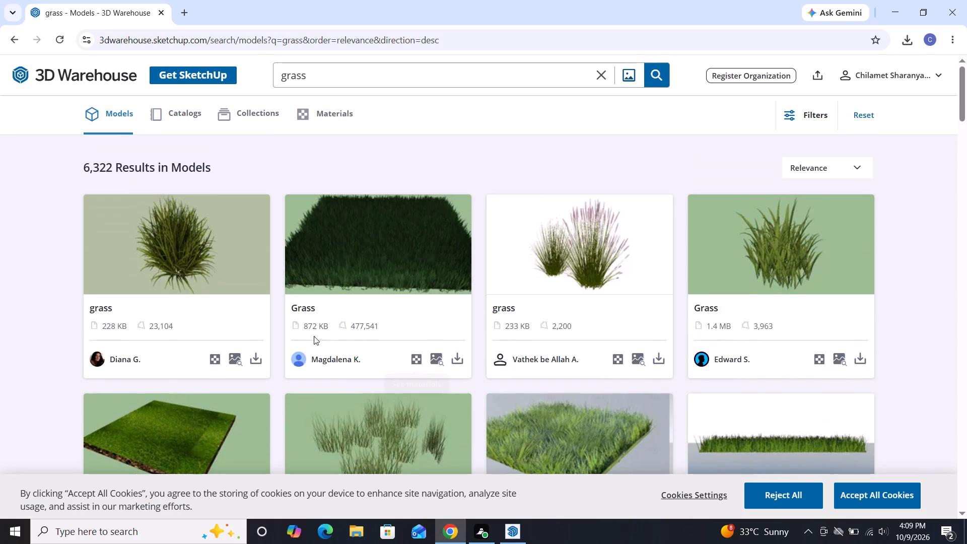
{"action": "scroll", "coordinate": [314, 336], "scroll_direction": "down", "scroll_amount": 3}
{"action": "scroll", "coordinate": [326, 379], "scroll_direction": "down", "scroll_amount": 4}
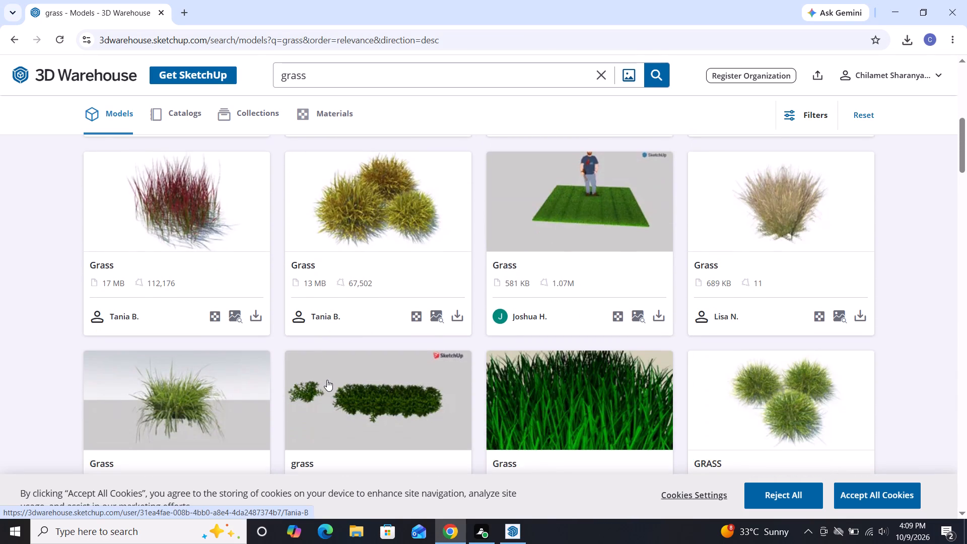
{"action": "scroll", "coordinate": [327, 380], "scroll_direction": "down", "scroll_amount": 8}
{"action": "scroll", "coordinate": [371, 377], "scroll_direction": "up", "scroll_amount": 12}
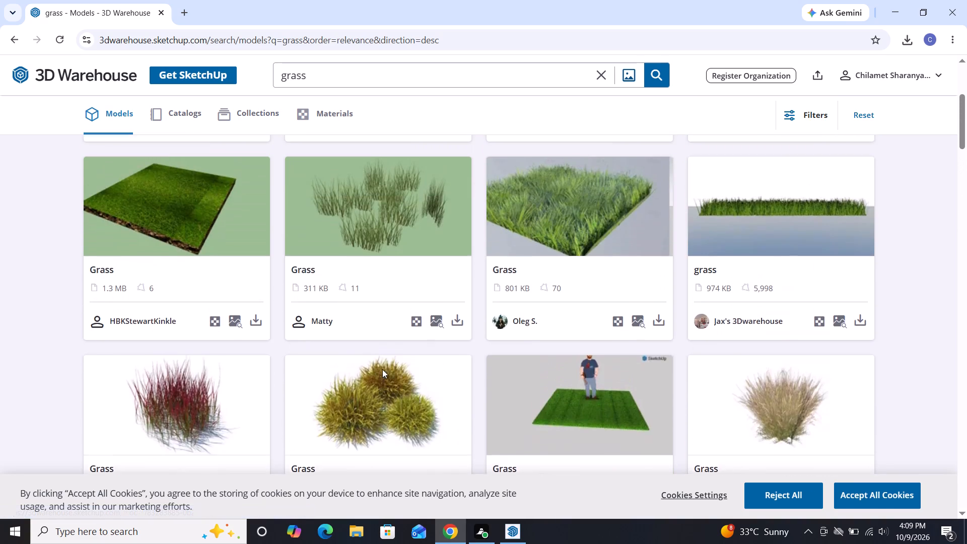
{"action": "scroll", "coordinate": [382, 369], "scroll_direction": "up", "scroll_amount": 4}
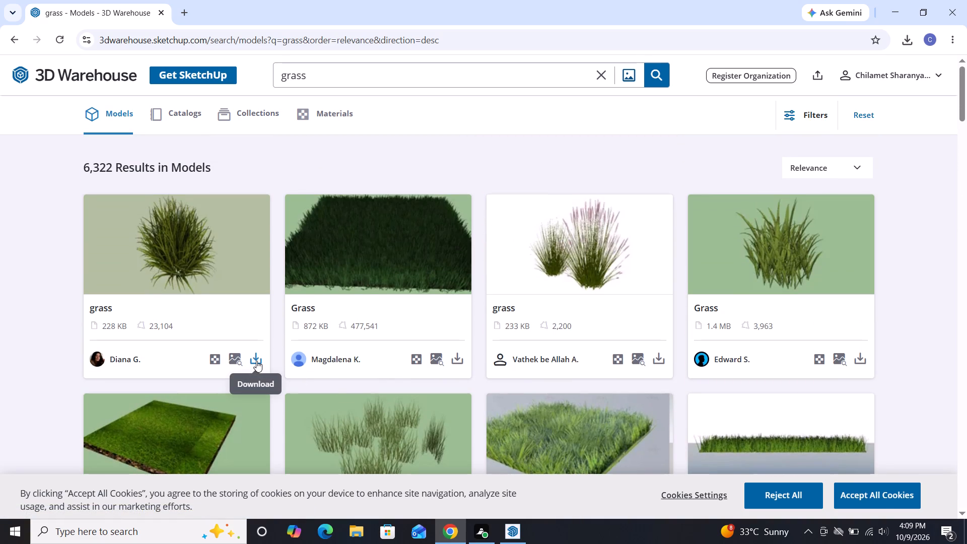
{"action": "left_click", "coordinate": [256, 361]}
{"action": "left_click", "coordinate": [267, 381]}
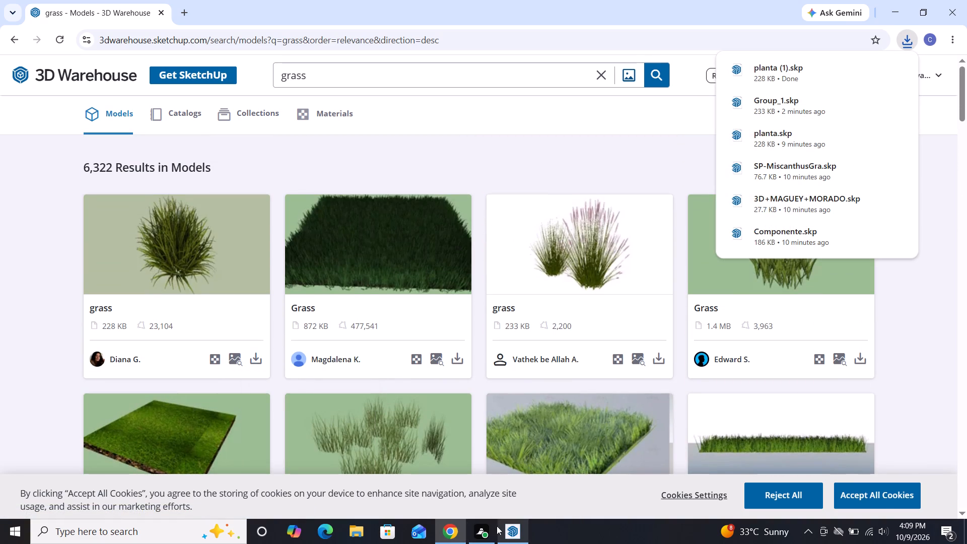
Return to SketchUp, import the planta model from Downloads, and place it on the ground in front of the house.
{"action": "left_click", "coordinate": [512, 523]}
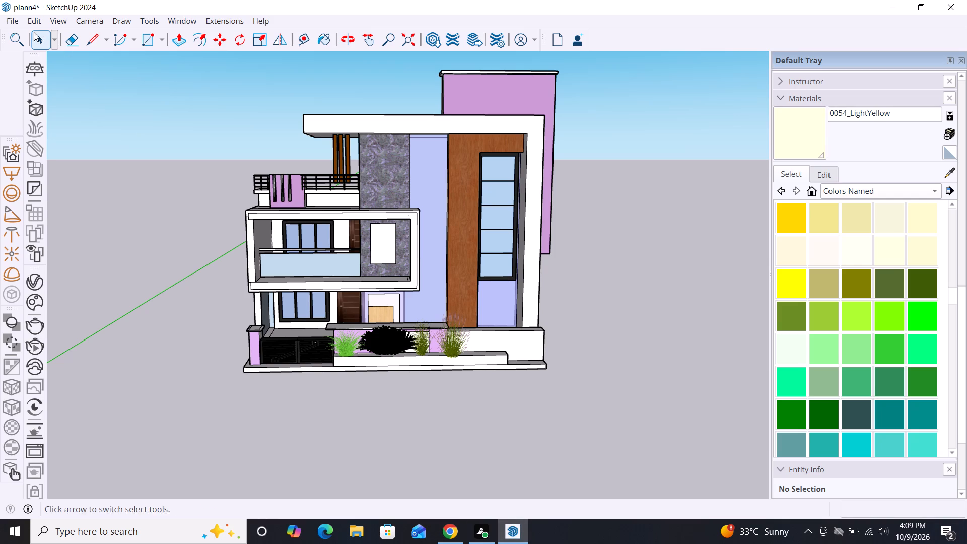
{"action": "left_click", "coordinate": [8, 23]}
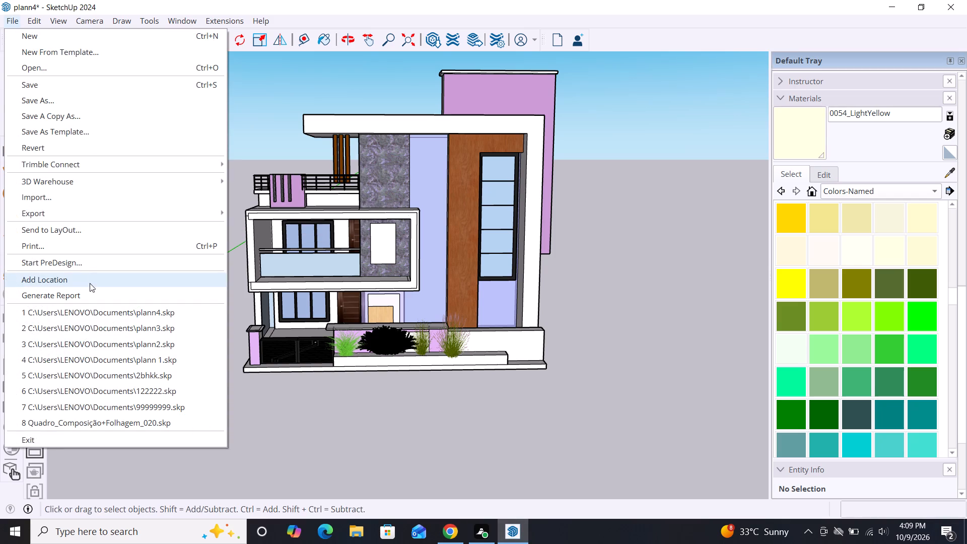
{"action": "left_click", "coordinate": [83, 199]}
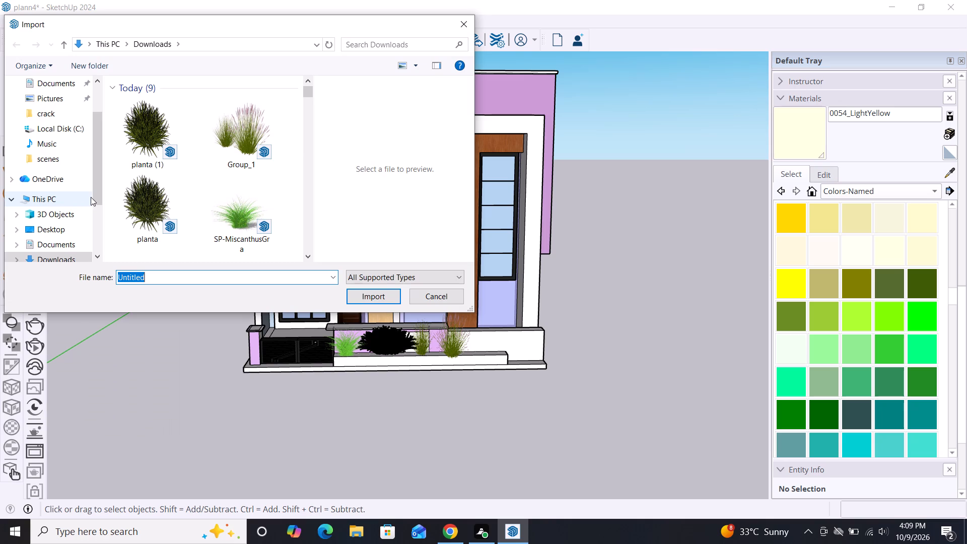
{"action": "left_click", "coordinate": [141, 215]}
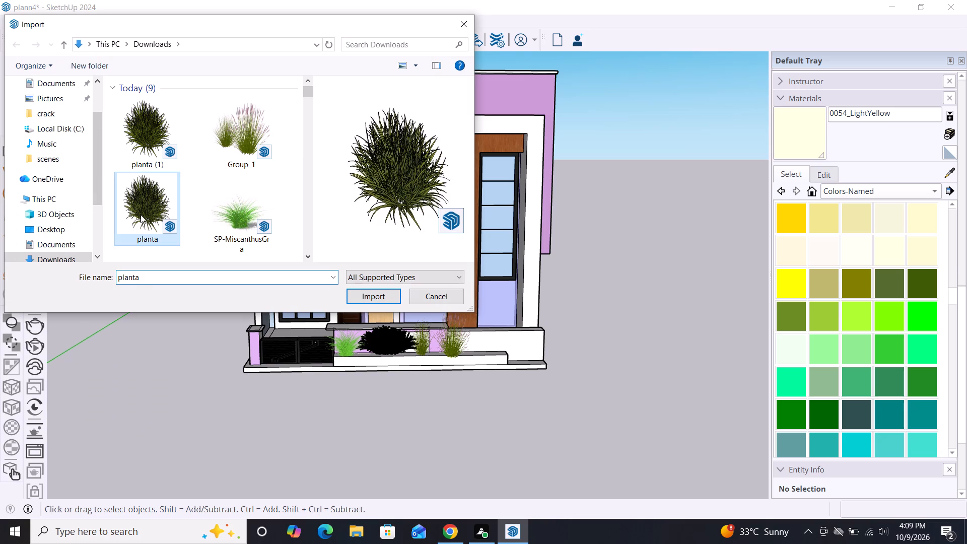
{"action": "left_click", "coordinate": [377, 299]}
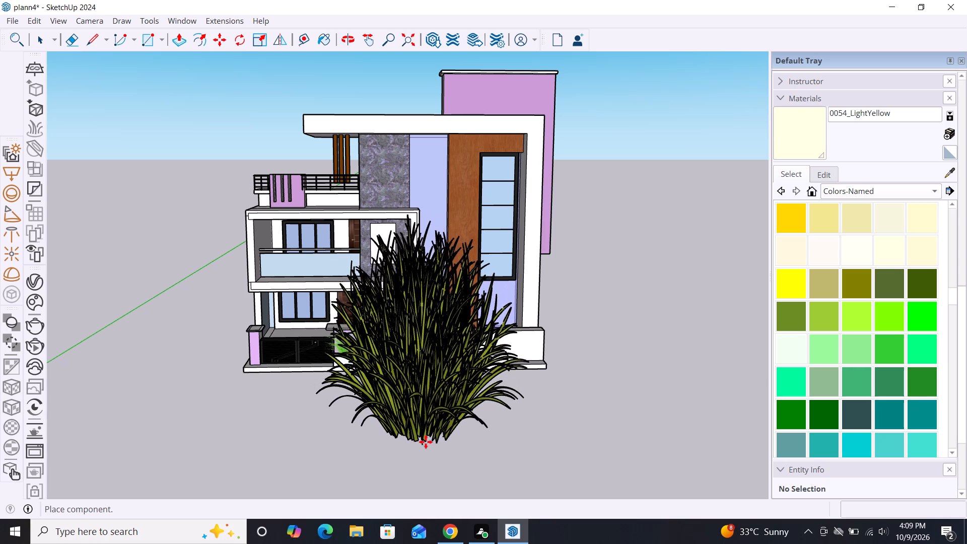
{"action": "left_click_drag", "start_coordinate": [426, 442], "coordinate": [431, 447]}
Scale the imported planta clump along the blue axis from its base upward so it becomes noticeably shorter.
{"action": "key", "text": "s"}
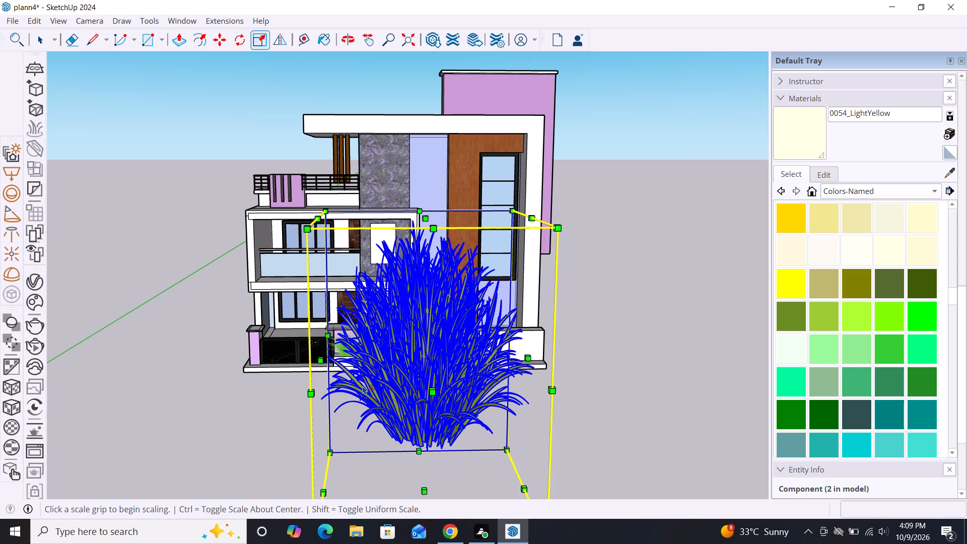
{"action": "left_click_drag", "start_coordinate": [426, 496], "coordinate": [423, 484]}
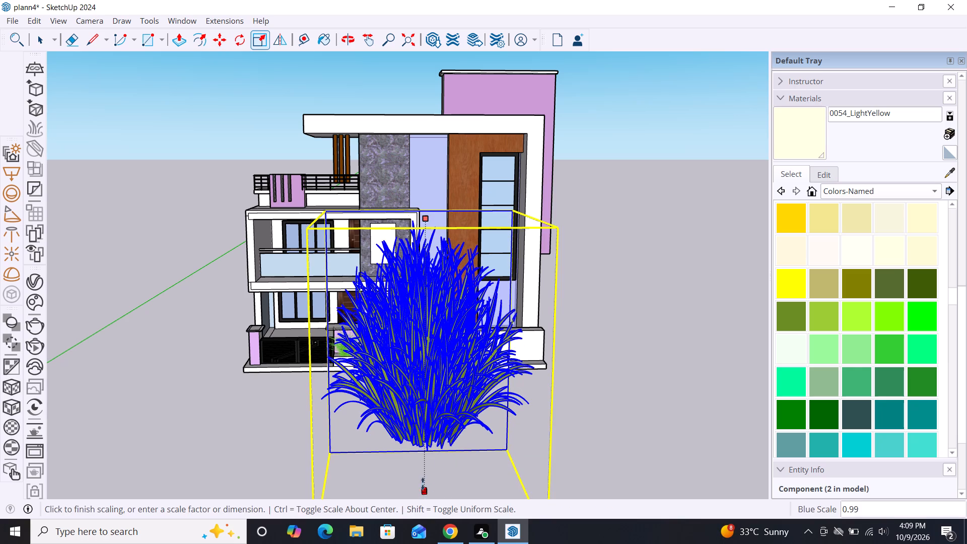
{"action": "left_click_drag", "start_coordinate": [423, 484], "coordinate": [415, 387]}
{"action": "left_click", "coordinate": [415, 387]}
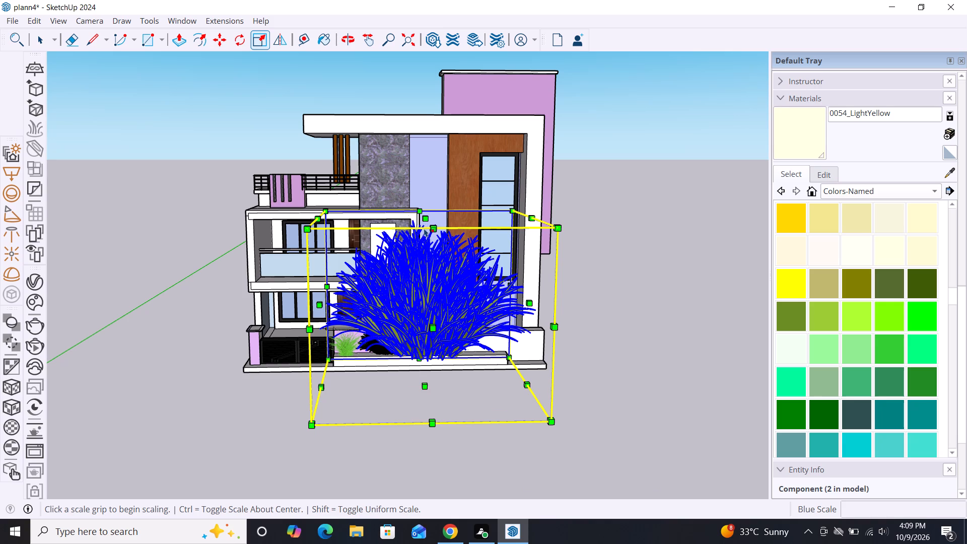
Move the planta clump about 60' 8" to the ledge's free end, beside the tall grass pair.
{"action": "scroll", "coordinate": [414, 310], "scroll_direction": "down", "scroll_amount": 4}
{"action": "scroll", "coordinate": [327, 327], "scroll_direction": "down", "scroll_amount": 4}
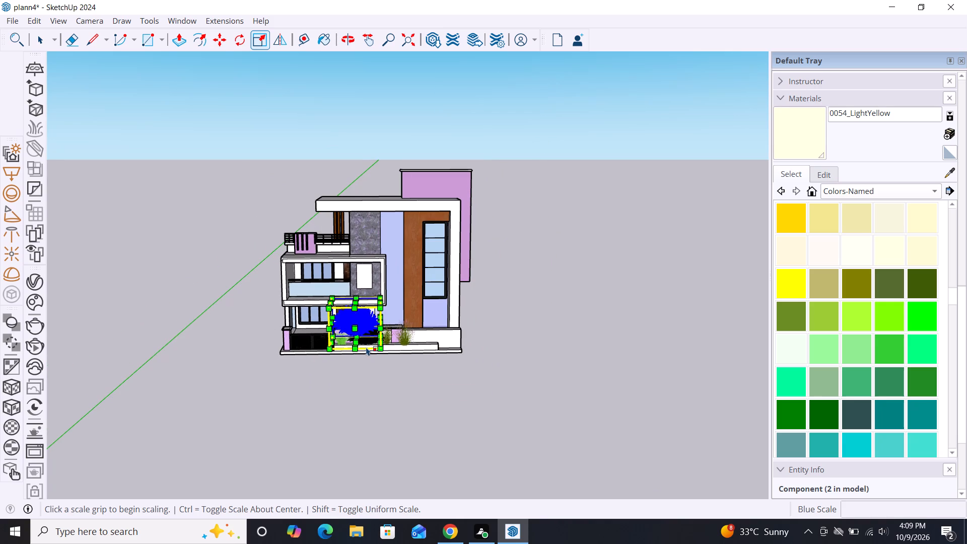
{"action": "key", "text": "m"}
{"action": "double_click", "coordinate": [377, 352]}
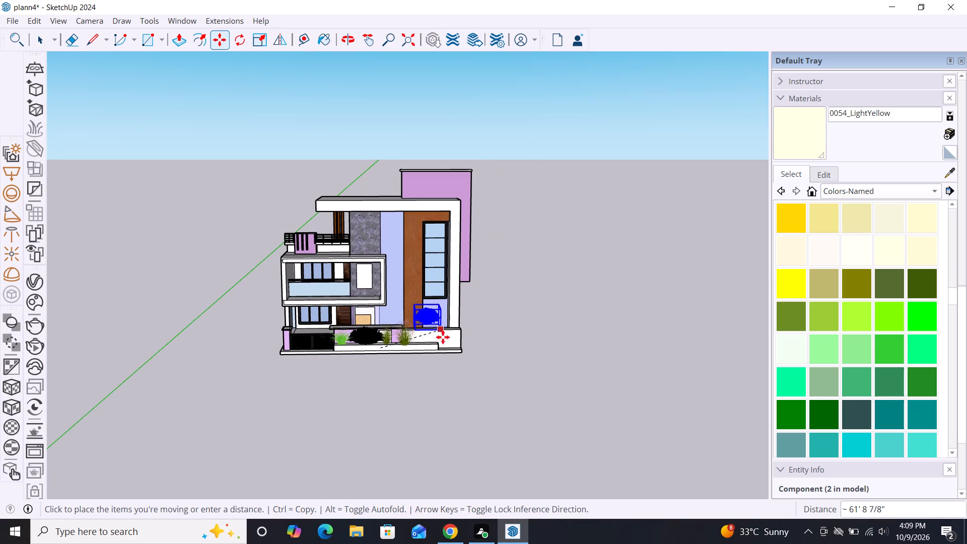
{"action": "scroll", "coordinate": [443, 338], "scroll_direction": "up", "scroll_amount": 17}
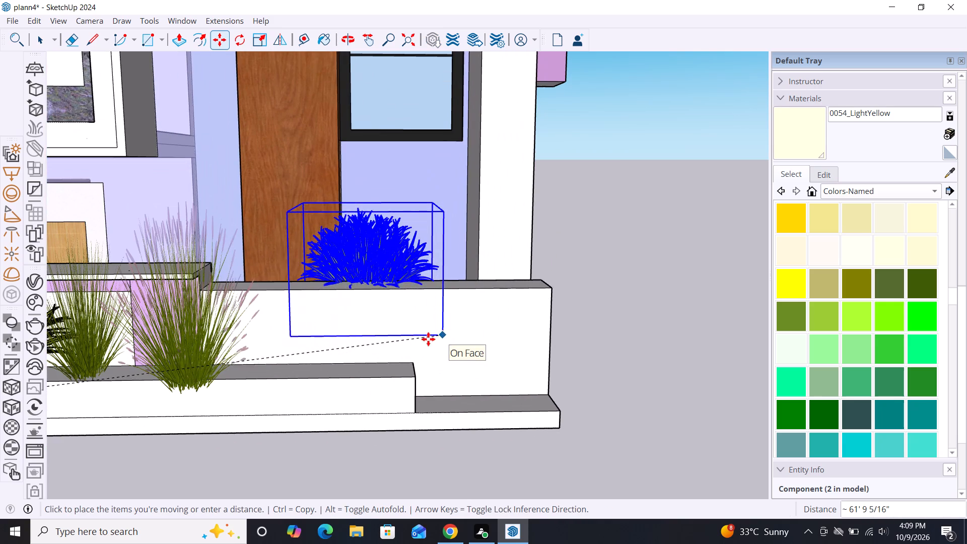
{"action": "double_click", "coordinate": [400, 417]}
{"action": "scroll", "coordinate": [393, 418], "scroll_direction": "down", "scroll_amount": 2}
{"action": "scroll", "coordinate": [359, 443], "scroll_direction": "down", "scroll_amount": 3}
{"action": "key", "text": "space"}
Shift the planta clump a little over 2' outward from the boundary wall so it sits over the ledge, and deselect it.
{"action": "middle_click_drag", "start_coordinate": [267, 458], "coordinate": [589, 458], "text": "alt"}
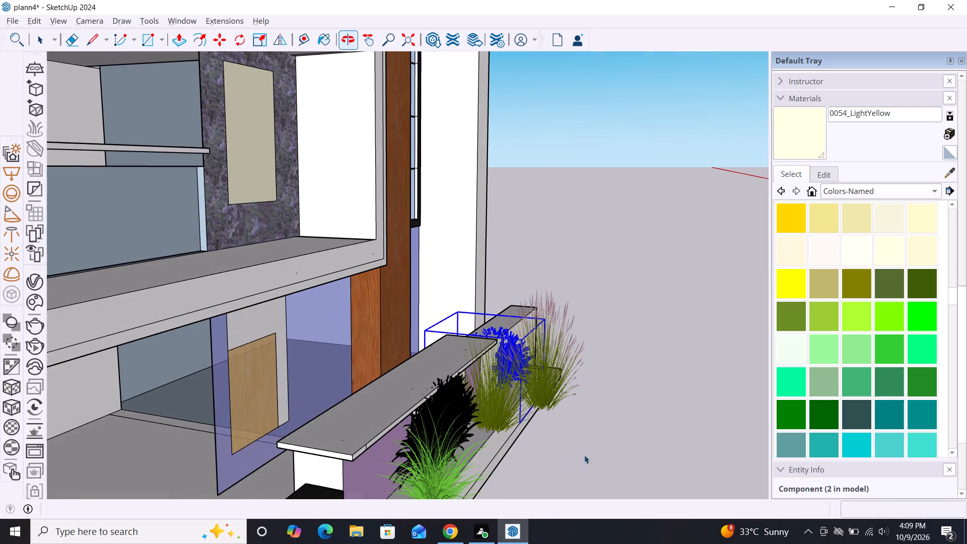
{"action": "middle_click_drag", "start_coordinate": [548, 430], "coordinate": [424, 443], "text": "alt"}
{"action": "scroll", "coordinate": [551, 410], "scroll_direction": "up", "scroll_amount": 5}
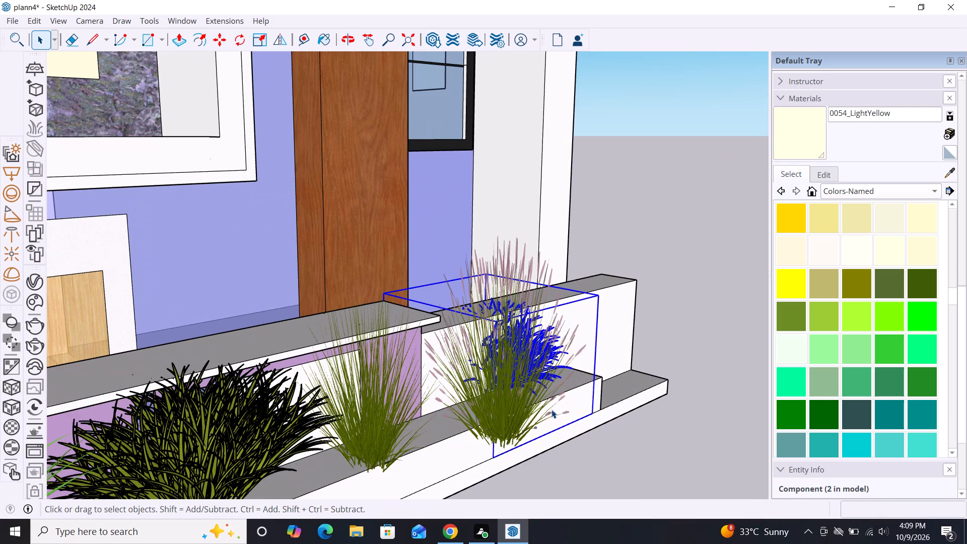
{"action": "key", "text": "m"}
{"action": "left_click", "coordinate": [595, 414]}
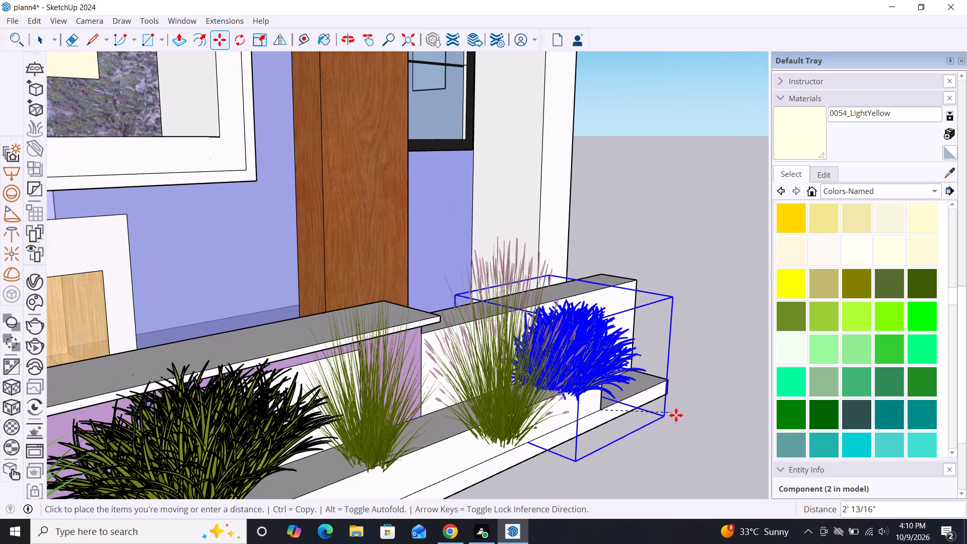
{"action": "left_click", "coordinate": [693, 423]}
{"action": "key", "text": "space"}
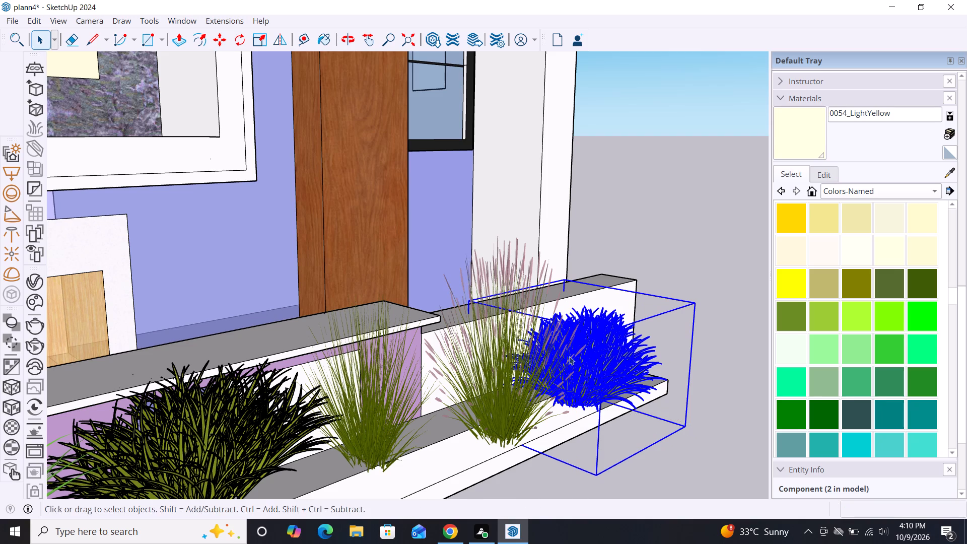
{"action": "scroll", "coordinate": [488, 255], "scroll_direction": "down", "scroll_amount": 4}
{"action": "middle_click_drag", "start_coordinate": [619, 452], "coordinate": [407, 459]}
{"action": "left_click", "coordinate": [415, 449]}
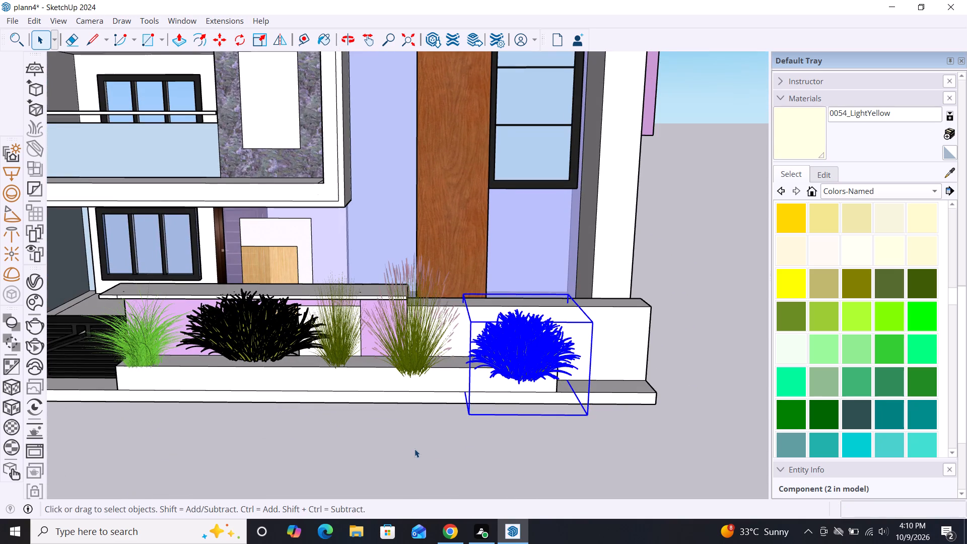
Widen the planta clump at the ledge's free end along the red axis toward the tall grass, and deselect it.
{"action": "scroll", "coordinate": [552, 288], "scroll_direction": "down", "scroll_amount": 2}
{"action": "scroll", "coordinate": [532, 383], "scroll_direction": "up", "scroll_amount": 3}
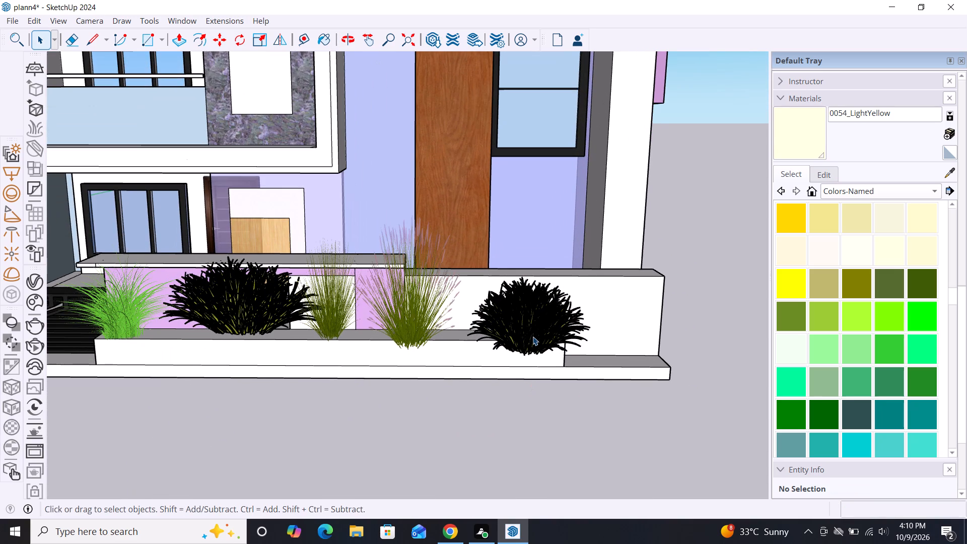
{"action": "left_click", "coordinate": [533, 336]}
{"action": "key", "text": "s"}
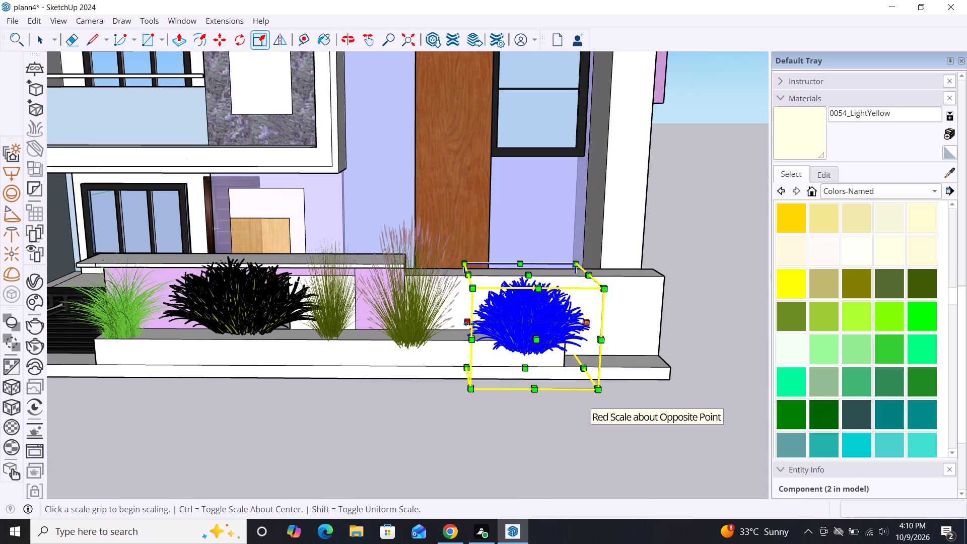
{"action": "left_click_drag", "start_coordinate": [467, 323], "coordinate": [431, 320]}
{"action": "left_click", "coordinate": [431, 320]}
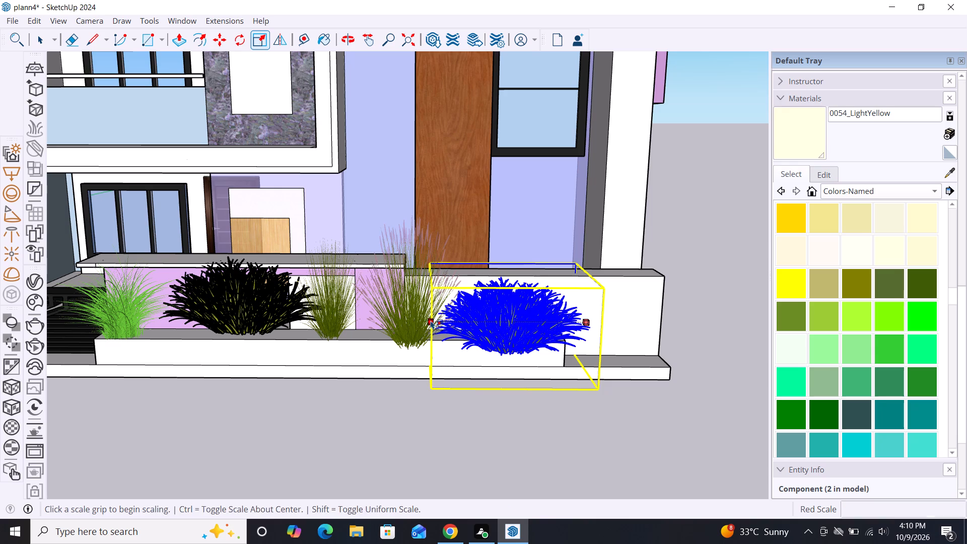
{"action": "key", "text": "space"}
{"action": "scroll", "coordinate": [522, 247], "scroll_direction": "down", "scroll_amount": 2}
{"action": "left_click", "coordinate": [419, 436]}
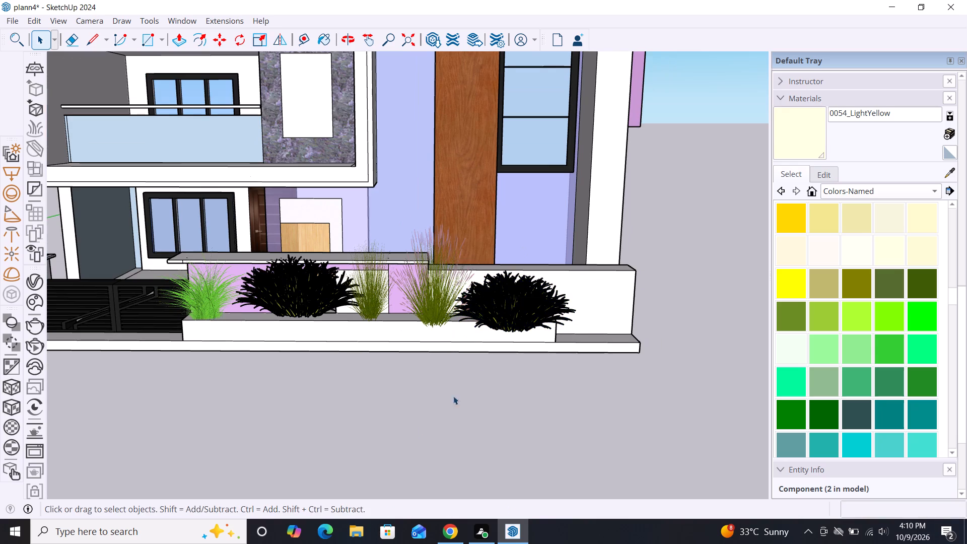
Examine the row of plants along the front ledge and the whole facade from near and far.
{"action": "scroll", "coordinate": [578, 206], "scroll_direction": "down", "scroll_amount": 6}
{"action": "scroll", "coordinate": [554, 411], "scroll_direction": "up", "scroll_amount": 3}
{"action": "scroll", "coordinate": [558, 416], "scroll_direction": "down", "scroll_amount": 2}
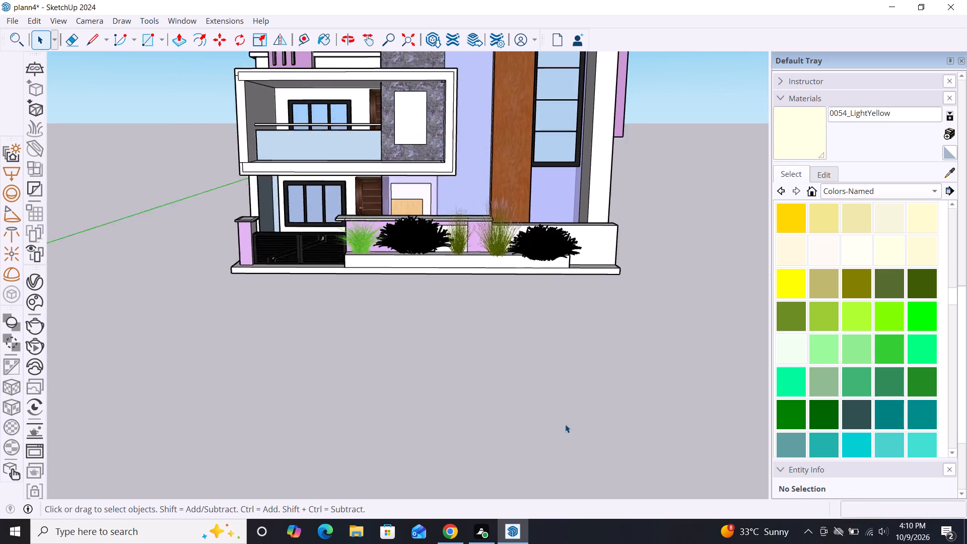
{"action": "scroll", "coordinate": [565, 424], "scroll_direction": "down", "scroll_amount": 8}
{"action": "scroll", "coordinate": [560, 270], "scroll_direction": "up", "scroll_amount": 5}
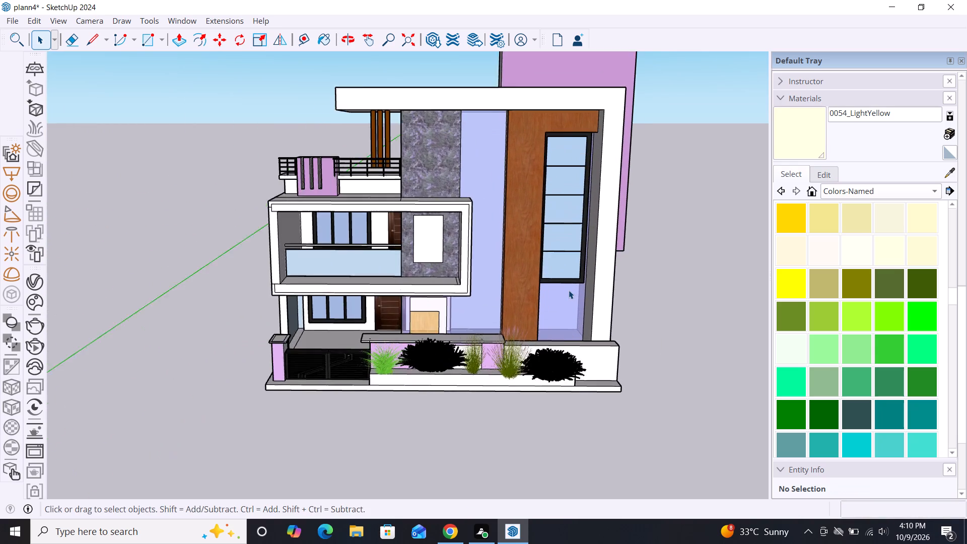
{"action": "scroll", "coordinate": [569, 290], "scroll_direction": "up", "scroll_amount": 3}
{"action": "scroll", "coordinate": [301, 382], "scroll_direction": "up", "scroll_amount": 3}
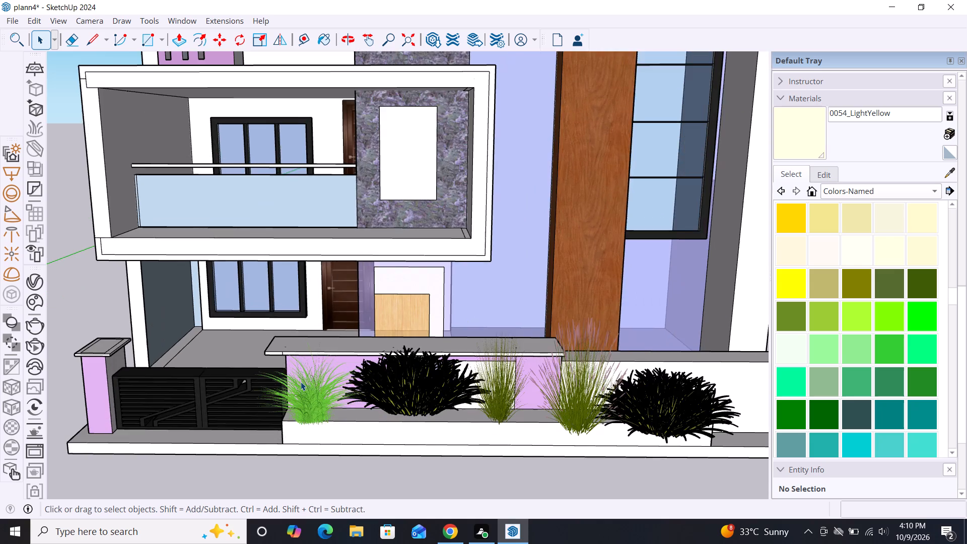
{"action": "scroll", "coordinate": [301, 382], "scroll_direction": "up", "scroll_amount": 4}
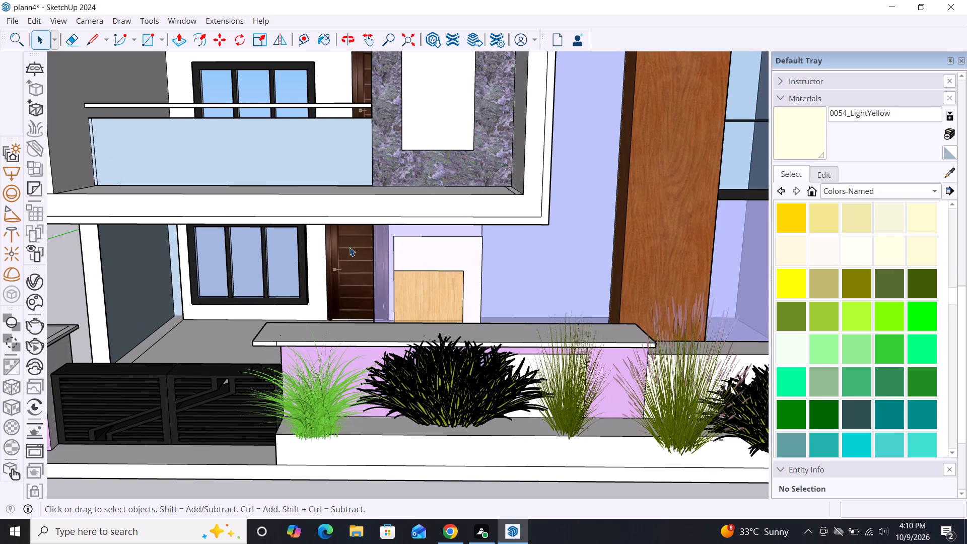
{"action": "scroll", "coordinate": [350, 247], "scroll_direction": "down", "scroll_amount": 3}
{"action": "scroll", "coordinate": [302, 245], "scroll_direction": "down", "scroll_amount": 4}
{"action": "scroll", "coordinate": [335, 286], "scroll_direction": "down", "scroll_amount": 2}
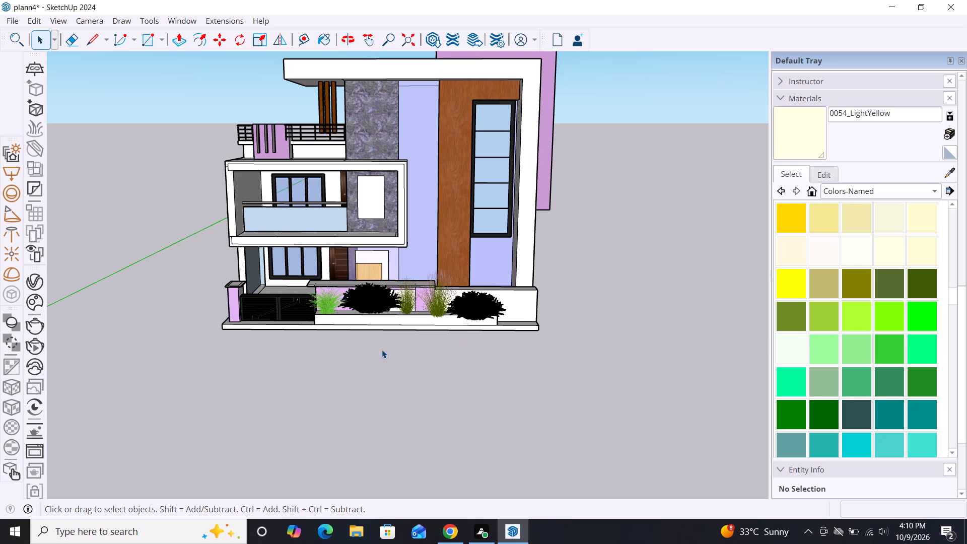
{"action": "scroll", "coordinate": [371, 332], "scroll_direction": "up", "scroll_amount": 4}
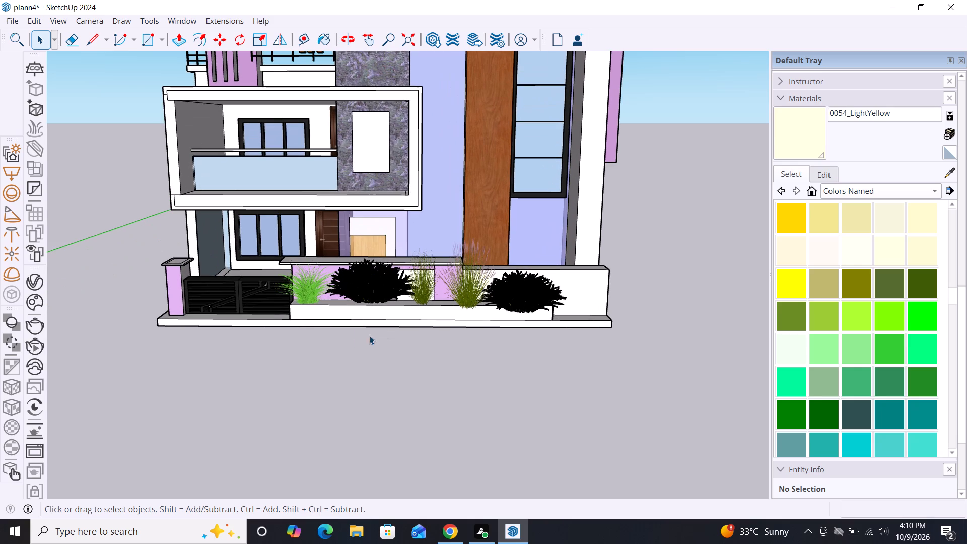
{"action": "scroll", "coordinate": [319, 297], "scroll_direction": "up", "scroll_amount": 2}
{"action": "scroll", "coordinate": [322, 298], "scroll_direction": "down", "scroll_amount": 3}
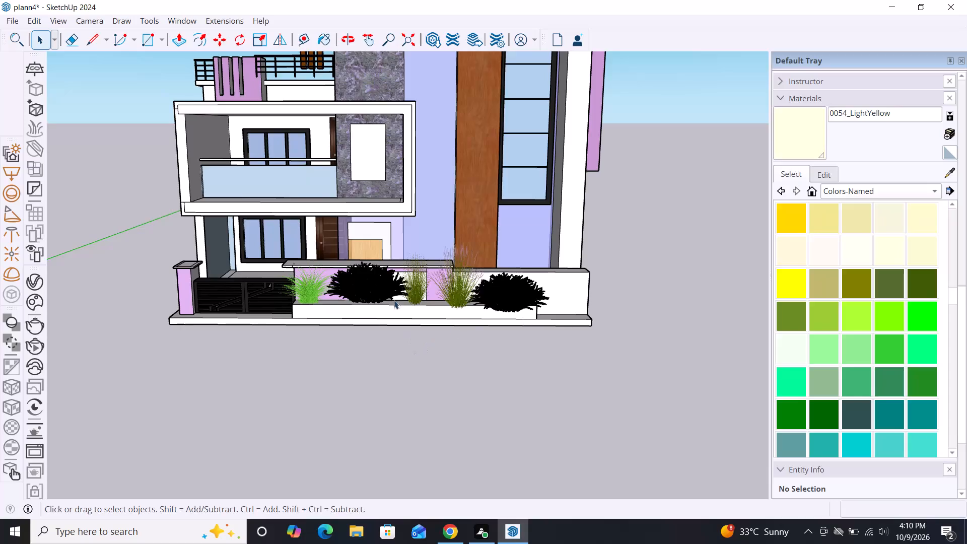
{"action": "scroll", "coordinate": [389, 282], "scroll_direction": "down", "scroll_amount": 3}
{"action": "scroll", "coordinate": [424, 369], "scroll_direction": "down", "scroll_amount": 3}
{"action": "scroll", "coordinate": [371, 215], "scroll_direction": "up", "scroll_amount": 3}
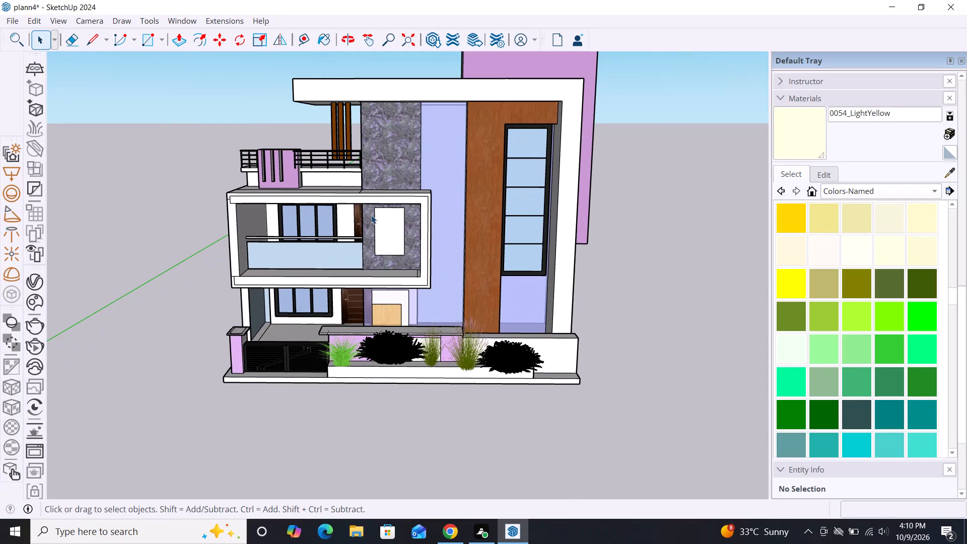
Save the plann4 model.
{"action": "key", "text": "ctrl+s"}
{"action": "key", "text": "ctrl+s"}
{"action": "key", "text": "ctrl+s"}
{"action": "key", "text": "ctrl+s"}
{"action": "key", "text": "ctrl+s"}
{"action": "key", "text": "ctrl+s"}
{"action": "key", "text": "ctrl+s"}
{"action": "key", "text": "ctrl+s"}
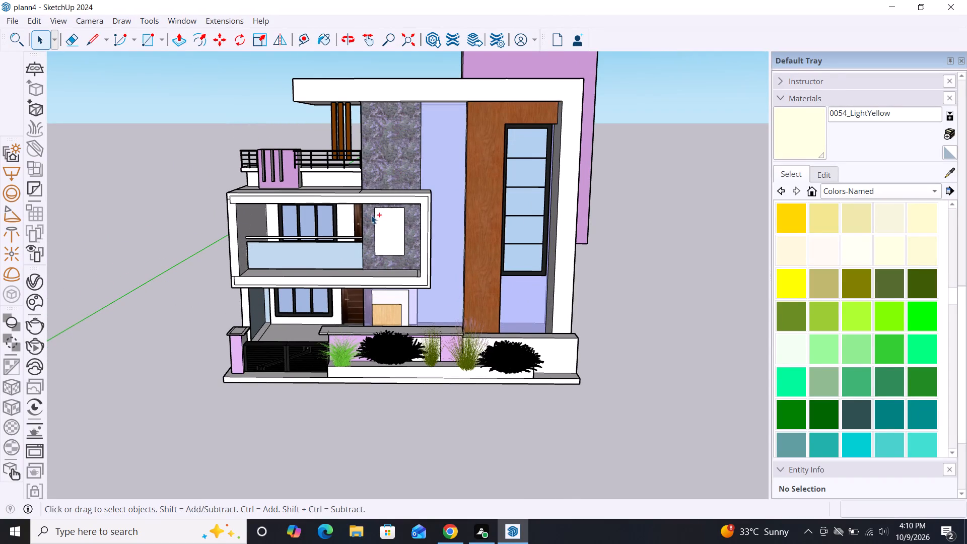
Save the plann4 model again.
{"action": "key", "text": "ctrl+s"}
{"action": "key", "text": "ctrl+s"}
{"action": "key", "text": "ctrl+s"}
{"action": "key", "text": "ctrl+s"}
{"action": "key", "text": "ctrl+s"}
{"action": "key", "text": "ctrl+s"}
{"action": "key", "text": "ctrl+s"}
{"action": "key", "text": "ctrl+s"}
{"action": "key", "text": "ctrl+s"}
{"action": "key", "text": "ctrl+s"}
{"action": "key", "text": "ctrl+s"}
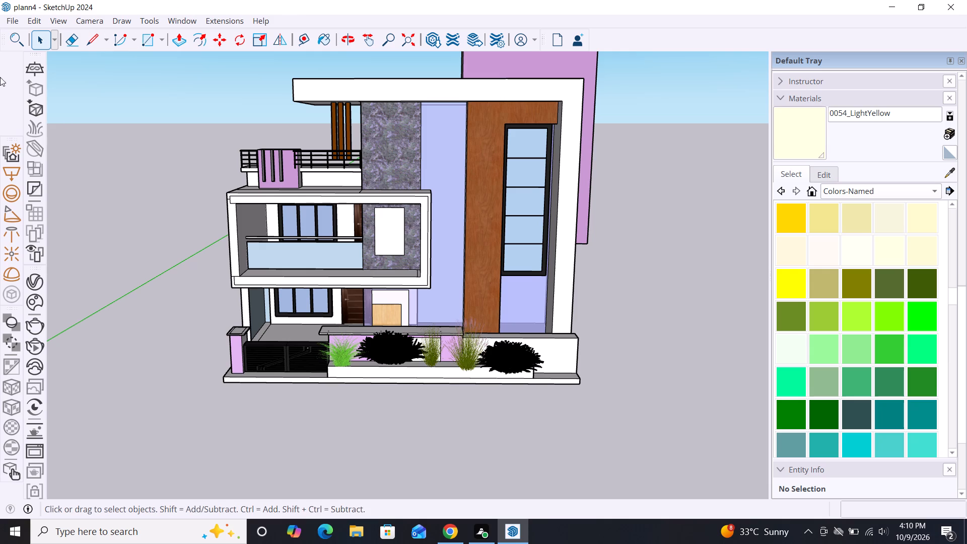
Examine the finished house from farther away, both from above and at eye level toward the front facade.
{"action": "scroll", "coordinate": [326, 302], "scroll_direction": "down", "scroll_amount": 2}
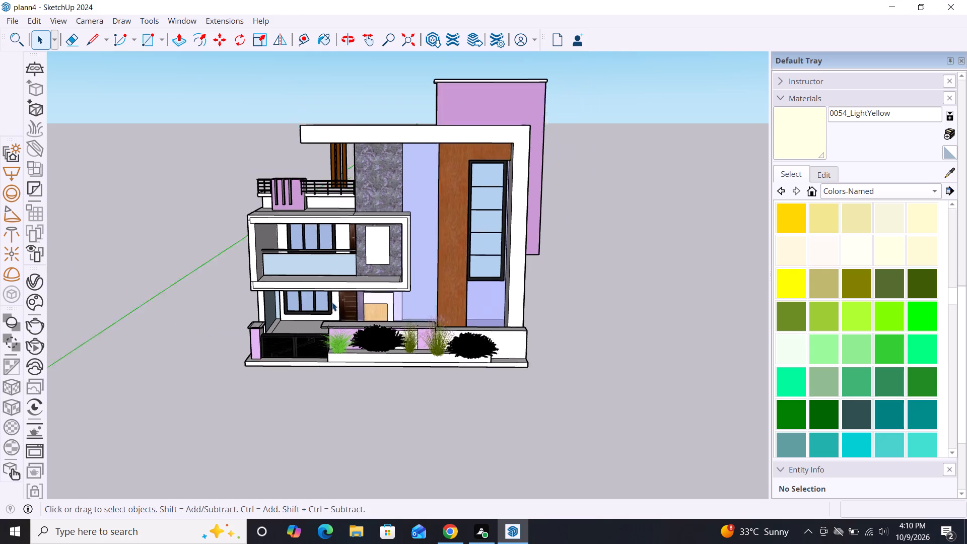
{"action": "scroll", "coordinate": [332, 302], "scroll_direction": "down", "scroll_amount": 2}
{"action": "scroll", "coordinate": [420, 321], "scroll_direction": "down", "scroll_amount": 3}
{"action": "middle_click_drag", "start_coordinate": [431, 327], "coordinate": [448, 244]}
{"action": "middle_click_drag", "start_coordinate": [461, 273], "coordinate": [462, 280]}
{"action": "middle_click_drag", "start_coordinate": [462, 280], "coordinate": [488, 371]}
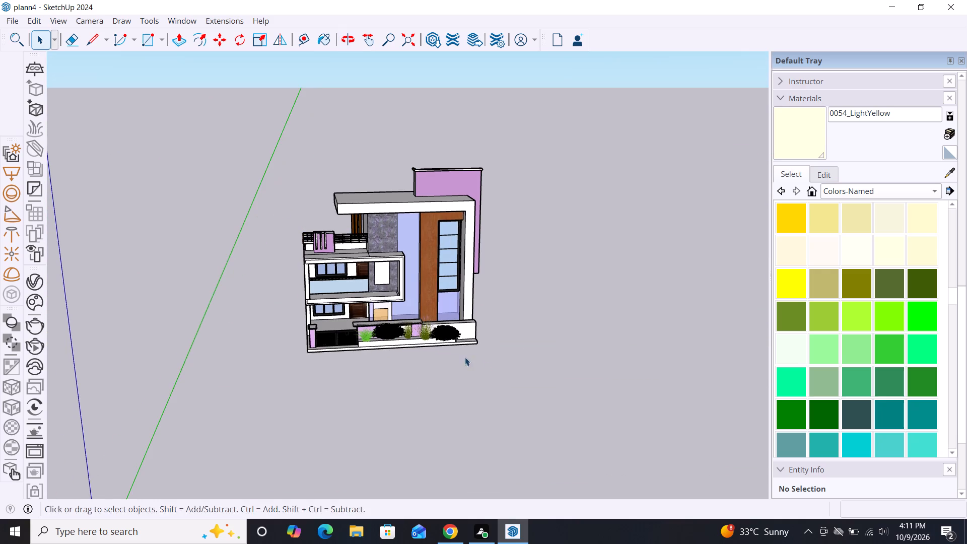
{"action": "middle_click_drag", "start_coordinate": [465, 357], "coordinate": [460, 288]}
{"action": "scroll", "coordinate": [442, 324], "scroll_direction": "up", "scroll_amount": 2}
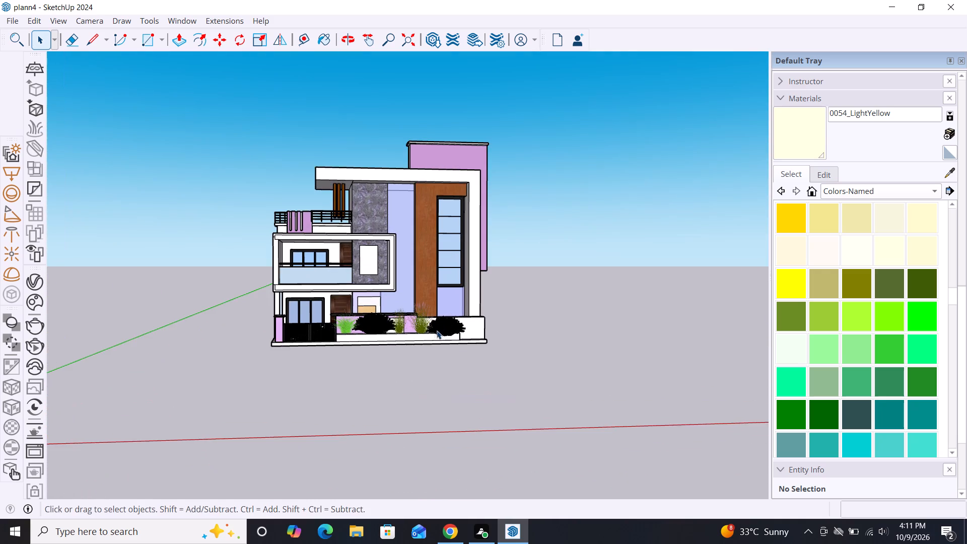
{"action": "scroll", "coordinate": [435, 334], "scroll_direction": "down", "scroll_amount": 2}
{"action": "scroll", "coordinate": [373, 344], "scroll_direction": "up", "scroll_amount": 3}
{"action": "scroll", "coordinate": [375, 344], "scroll_direction": "down", "scroll_amount": 2}
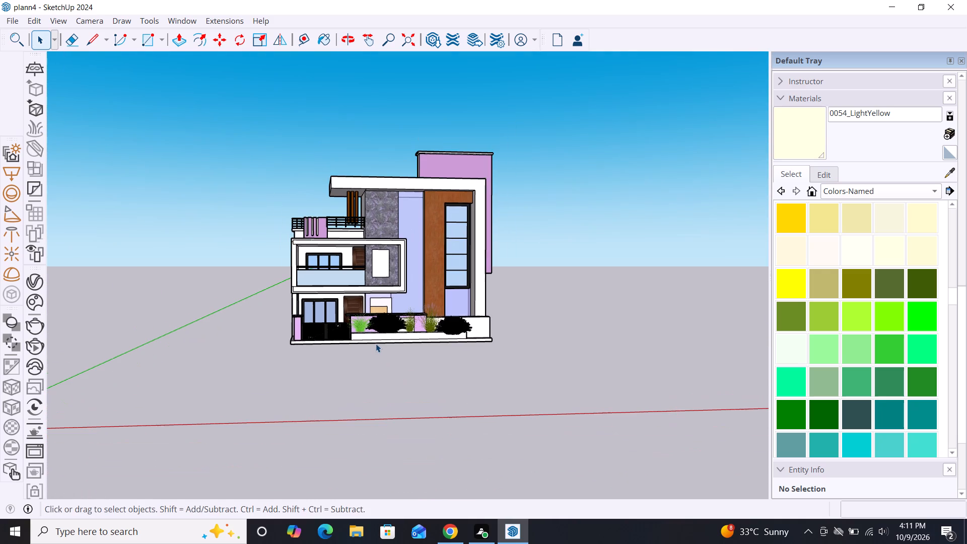
Save the plann4 model with the current distant front view.
{"action": "key", "text": "ctrl+s"}
{"action": "key", "text": "ctrl+s"}
{"action": "key", "text": "ctrl+s"}
{"action": "key", "text": "ctrl+s"}
{"action": "key", "text": "ctrl+s"}
{"action": "key", "text": "ctrl+s"}
{"action": "key", "text": "ctrl+s"}
{"action": "key", "text": "ctrl+s"}
{"action": "key", "text": "ctrl+s"}
{"action": "key", "text": "ctrl+s"}
Frame the whole front facade and export the view as a 2D JPEG image named plann4 in the Downloads folder.
{"action": "scroll", "coordinate": [435, 290], "scroll_direction": "up", "scroll_amount": 3}
{"action": "scroll", "coordinate": [435, 290], "scroll_direction": "down", "scroll_amount": 3}
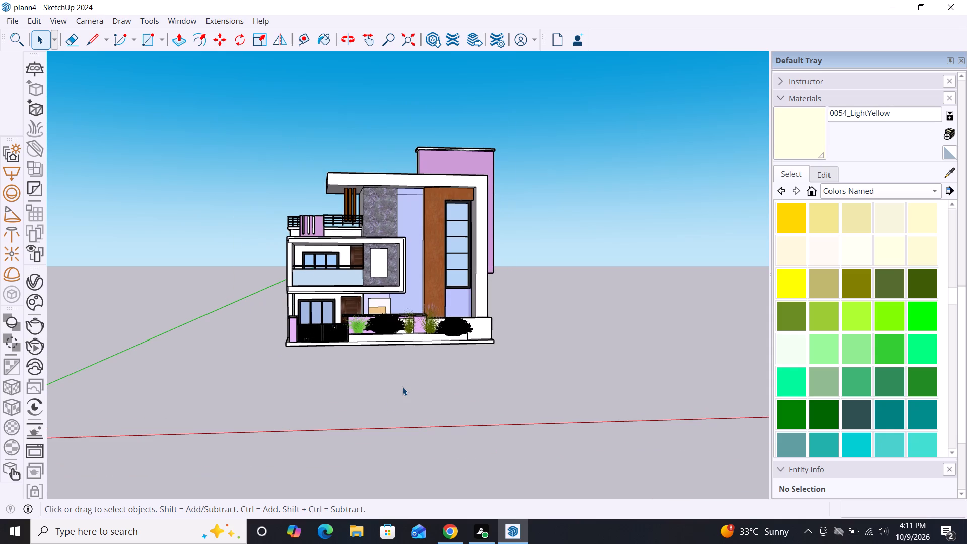
{"action": "middle_click_drag", "start_coordinate": [402, 387], "coordinate": [395, 402]}
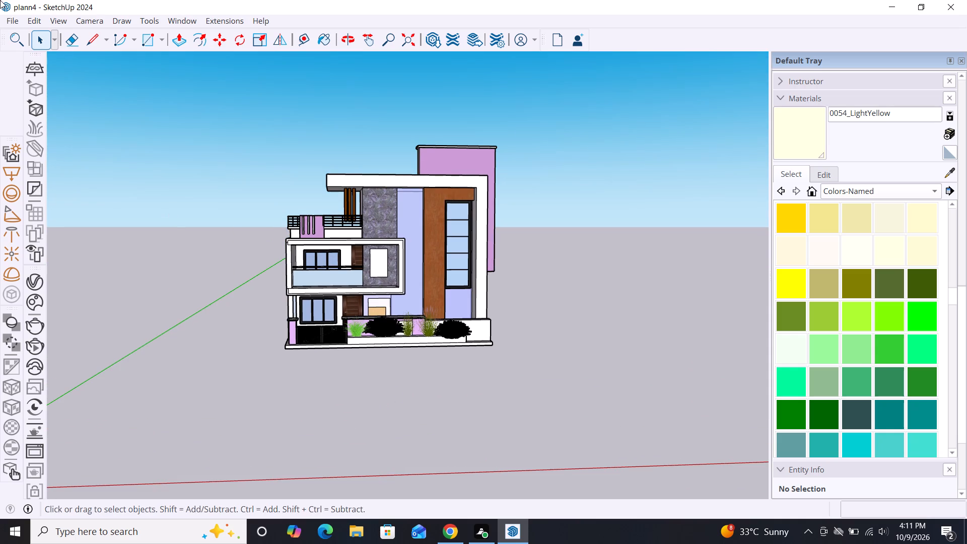
{"action": "left_click", "coordinate": [15, 20]}
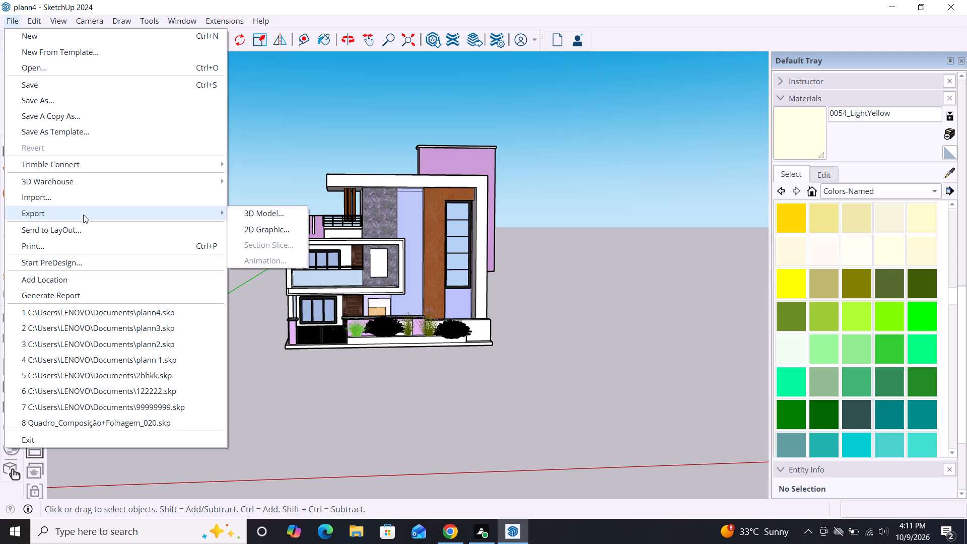
{"action": "left_click", "coordinate": [210, 216]}
{"action": "left_click", "coordinate": [263, 229]}
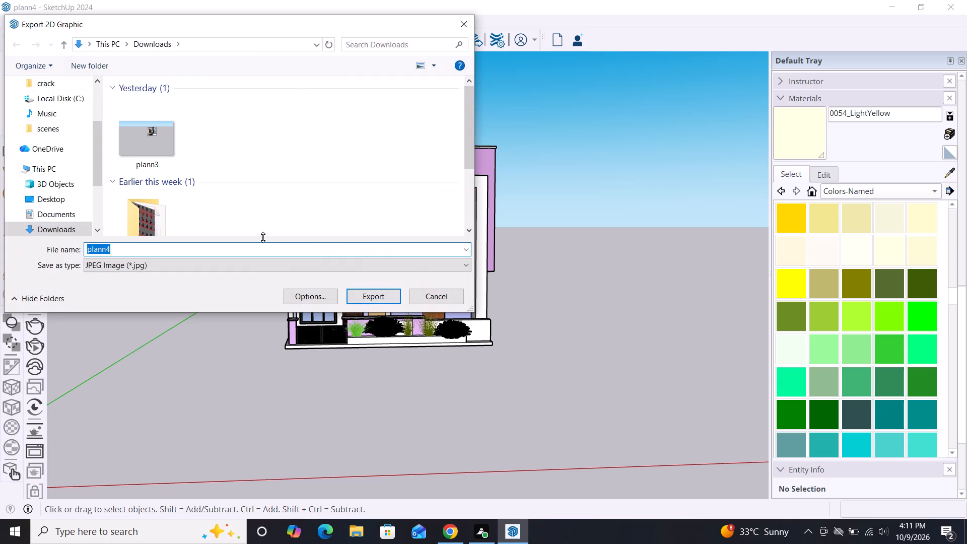
{"action": "left_click", "coordinate": [381, 298]}
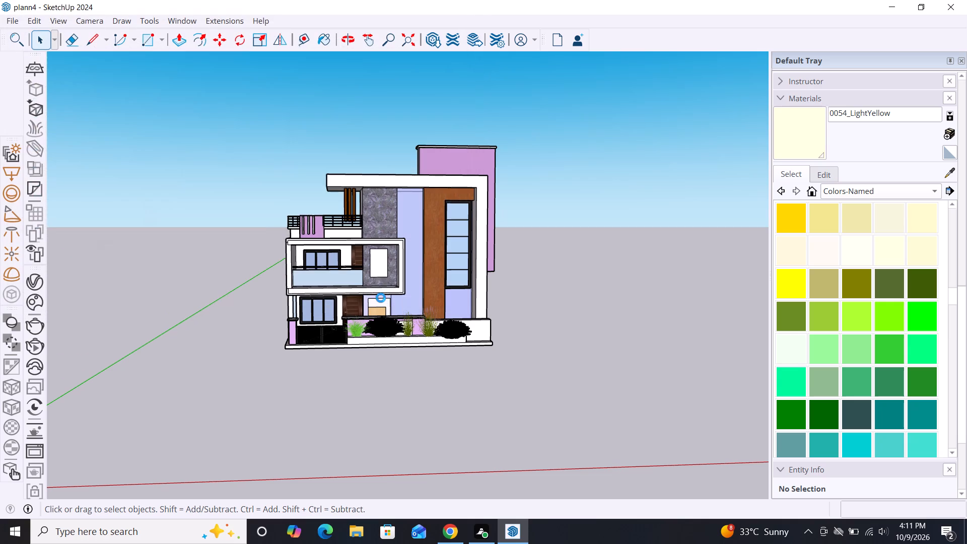
Examine the whole house and its planted front boundary from several distances and slightly different angles.
{"action": "scroll", "coordinate": [448, 284], "scroll_direction": "down", "scroll_amount": 3}
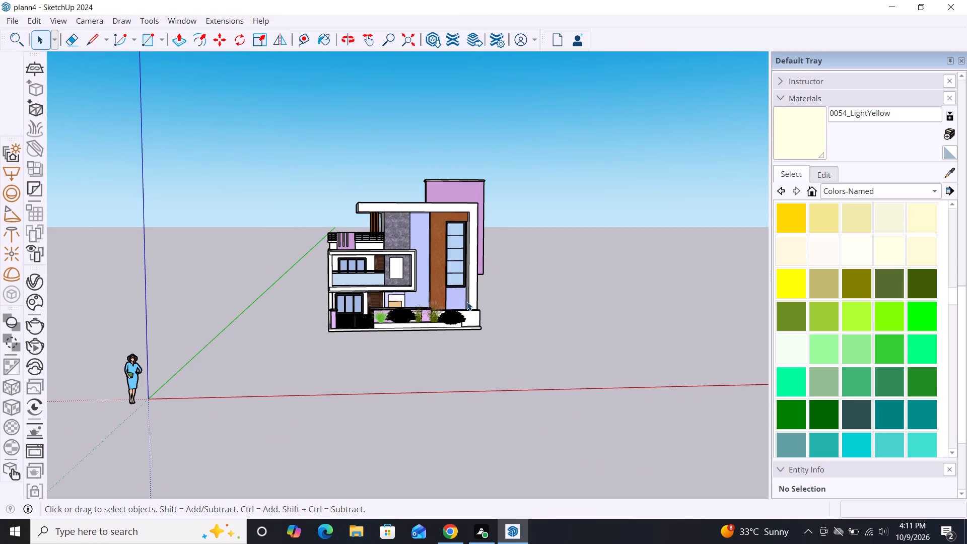
{"action": "scroll", "coordinate": [470, 319], "scroll_direction": "up", "scroll_amount": 4}
{"action": "scroll", "coordinate": [538, 312], "scroll_direction": "down", "scroll_amount": 3}
{"action": "middle_click_drag", "start_coordinate": [544, 359], "coordinate": [472, 378]}
{"action": "middle_click_drag", "start_coordinate": [470, 371], "coordinate": [538, 363]}
{"action": "scroll", "coordinate": [392, 332], "scroll_direction": "up", "scroll_amount": 2}
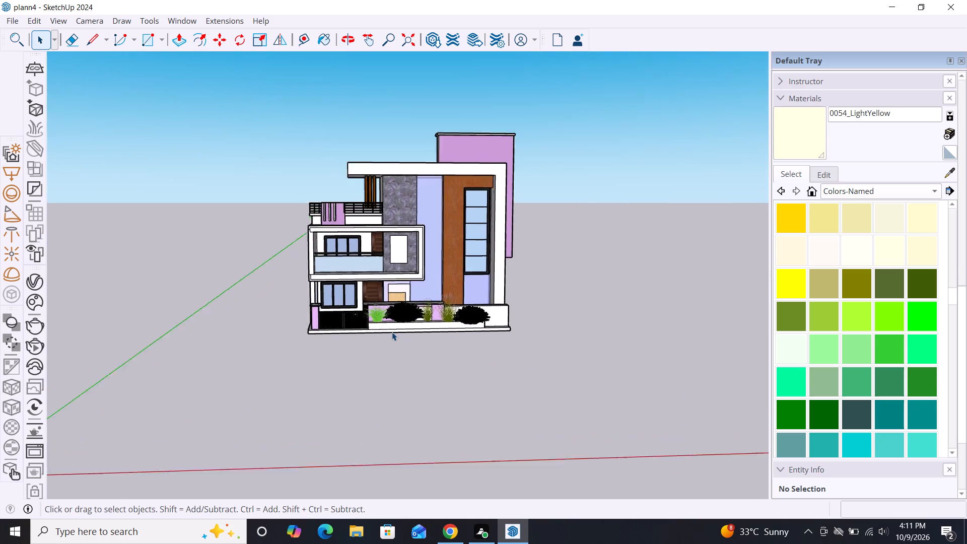
{"action": "scroll", "coordinate": [392, 332], "scroll_direction": "up", "scroll_amount": 2}
{"action": "scroll", "coordinate": [392, 332], "scroll_direction": "down", "scroll_amount": 2}
{"action": "scroll", "coordinate": [440, 342], "scroll_direction": "up", "scroll_amount": 2}
{"action": "scroll", "coordinate": [432, 344], "scroll_direction": "down", "scroll_amount": 2}
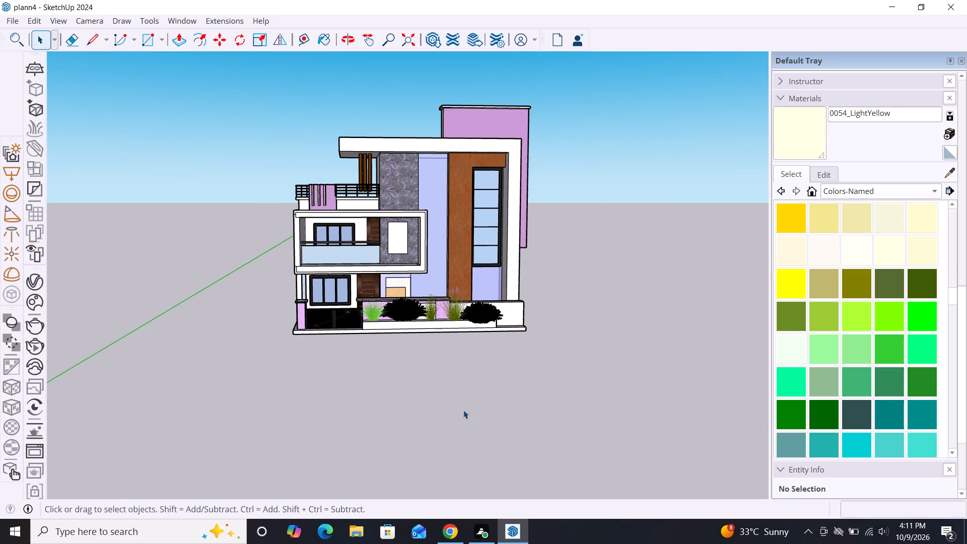